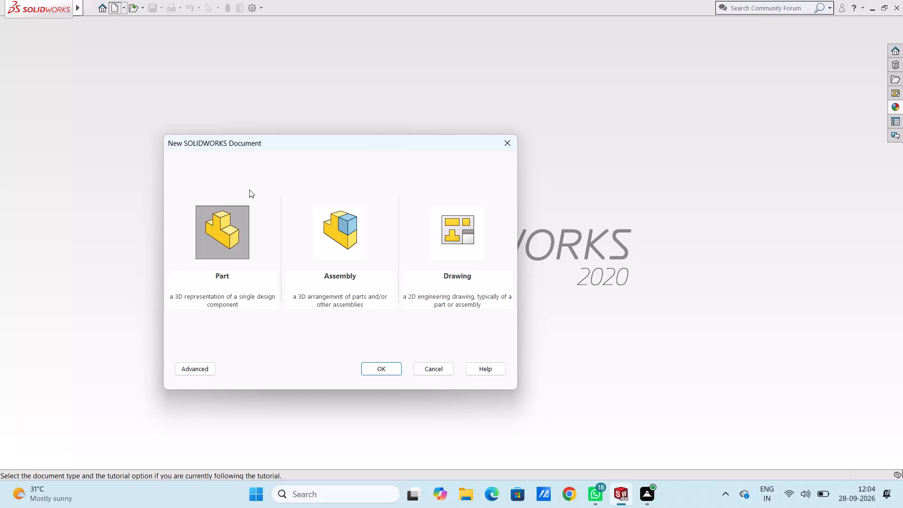
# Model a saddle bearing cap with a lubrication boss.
# Create a new part document.
pyautogui.click(393, 370)
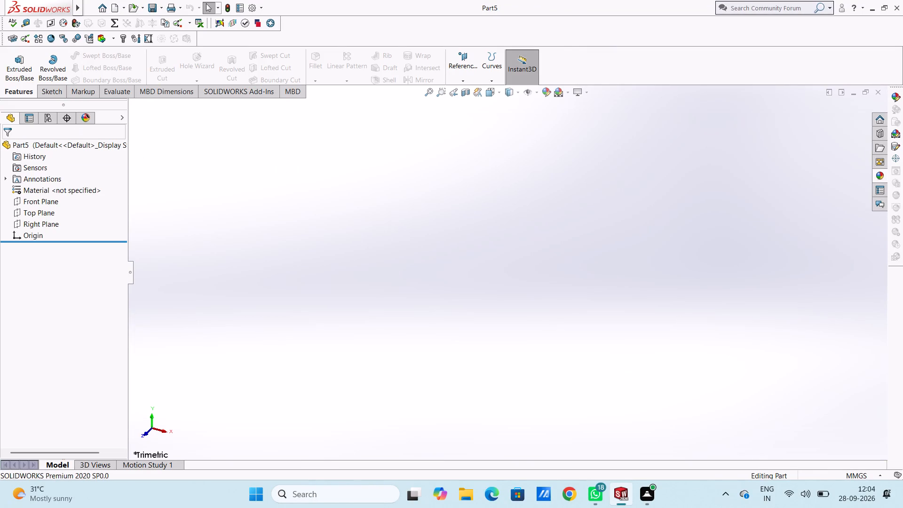
# On the Top Plane, sketch a center rectangle at the origin, 132 mm wide and 66 mm high.
pyautogui.click(33, 214)
pyautogui.click(39, 195)
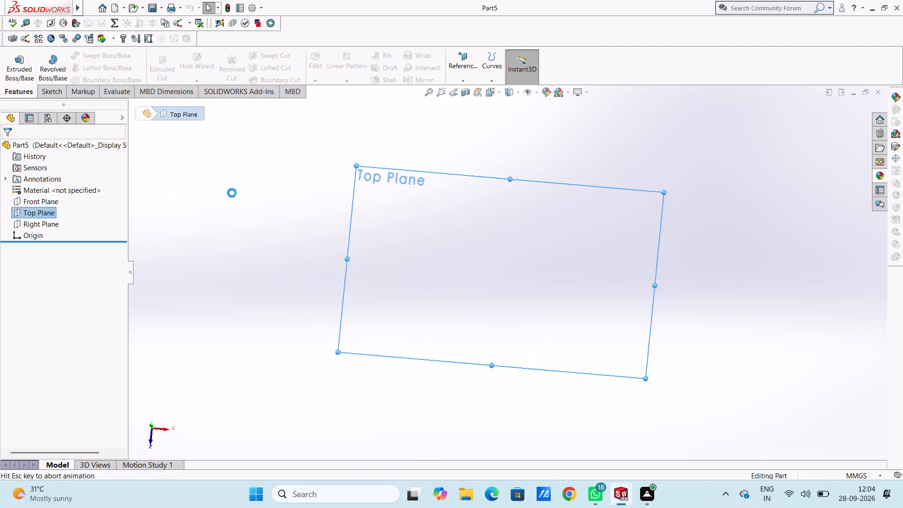
pyautogui.click(232, 193)
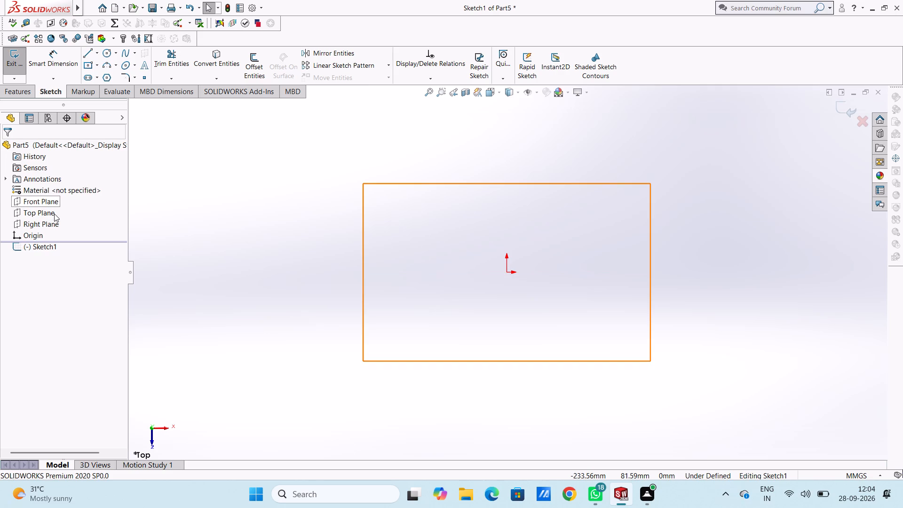
pyautogui.click(85, 66)
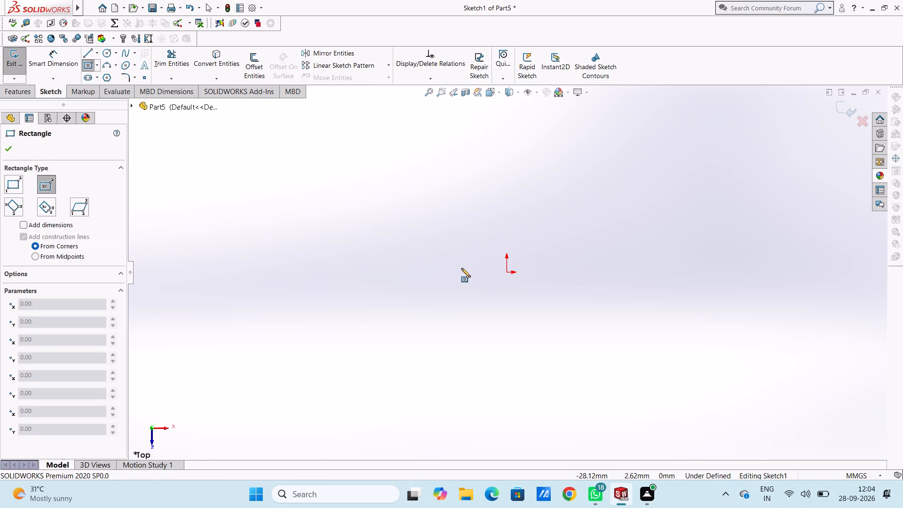
pyautogui.click(507, 270)
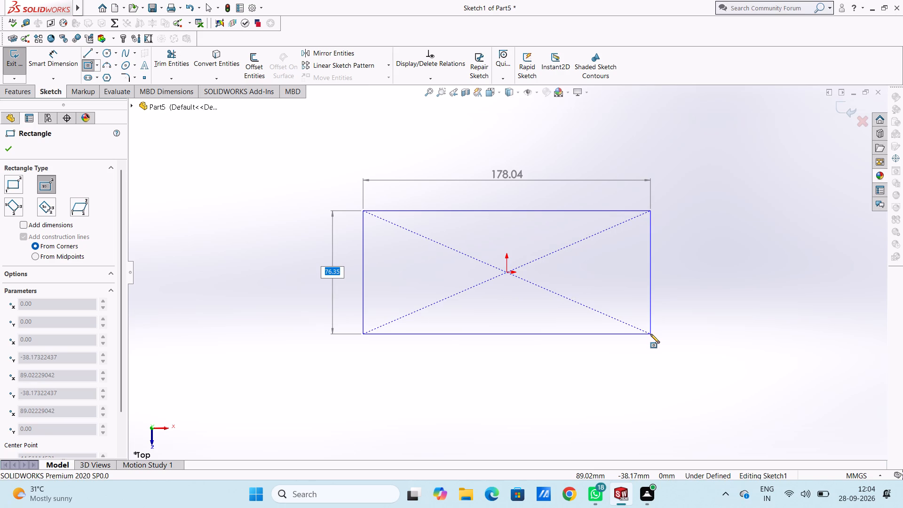
pyautogui.write('66')
pyautogui.press('Return')
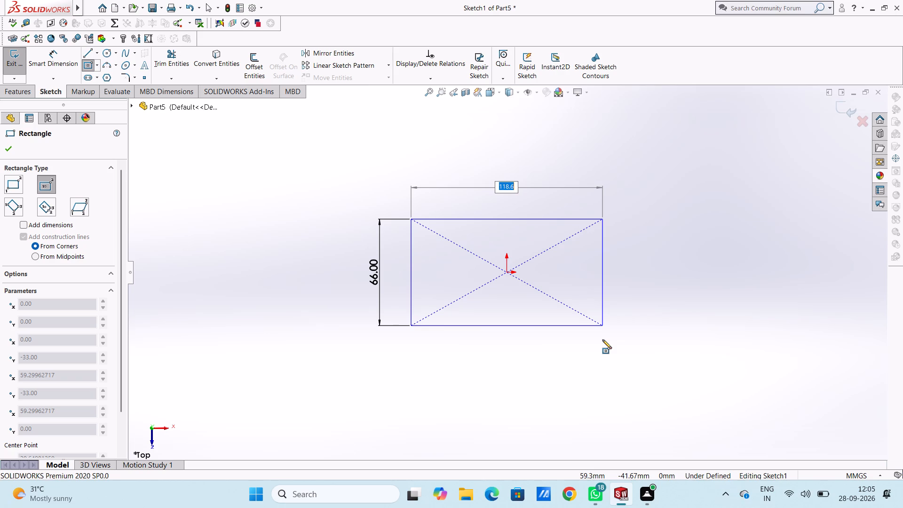
pyautogui.write('132')
pyautogui.press('Return')
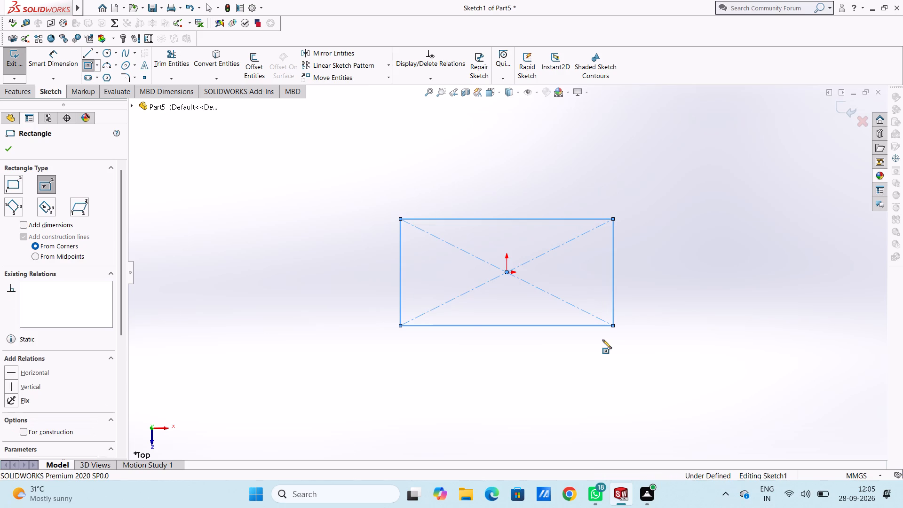
pyautogui.click(7, 145)
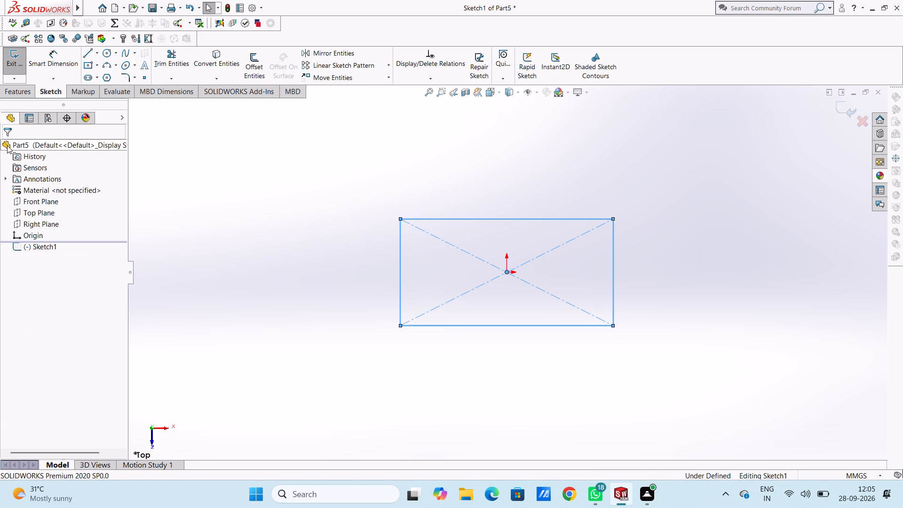
# Dimension the rectangle's vertical side as 66 mm and its horizontal side as 132 mm.
pyautogui.click(64, 68)
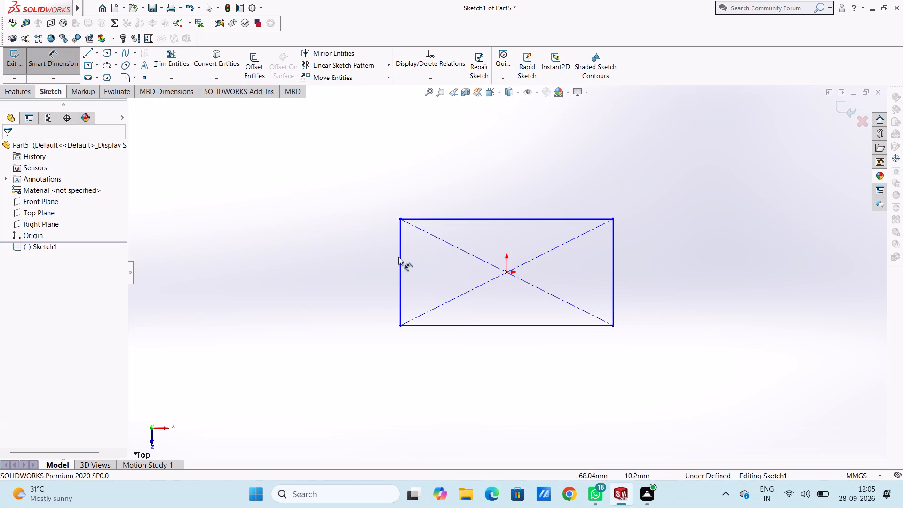
pyautogui.click(399, 257)
pyautogui.click(324, 262)
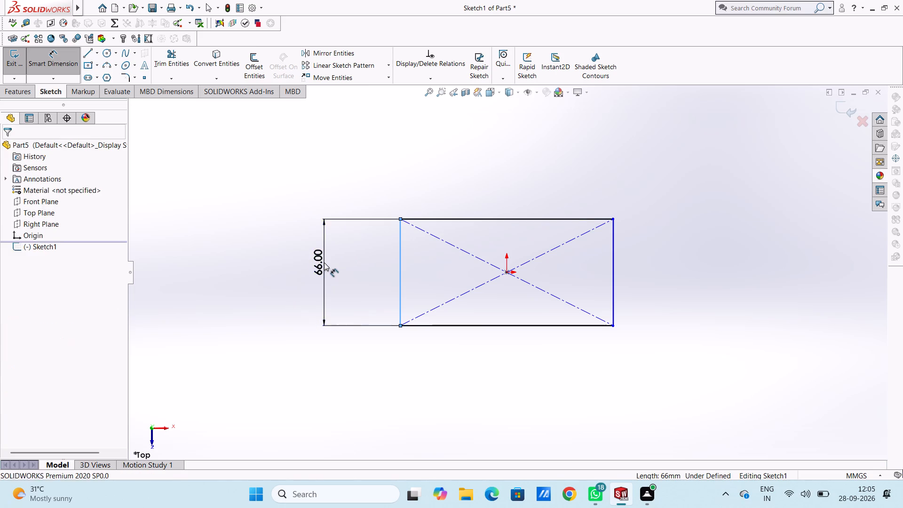
pyautogui.click(286, 247)
pyautogui.click(281, 242)
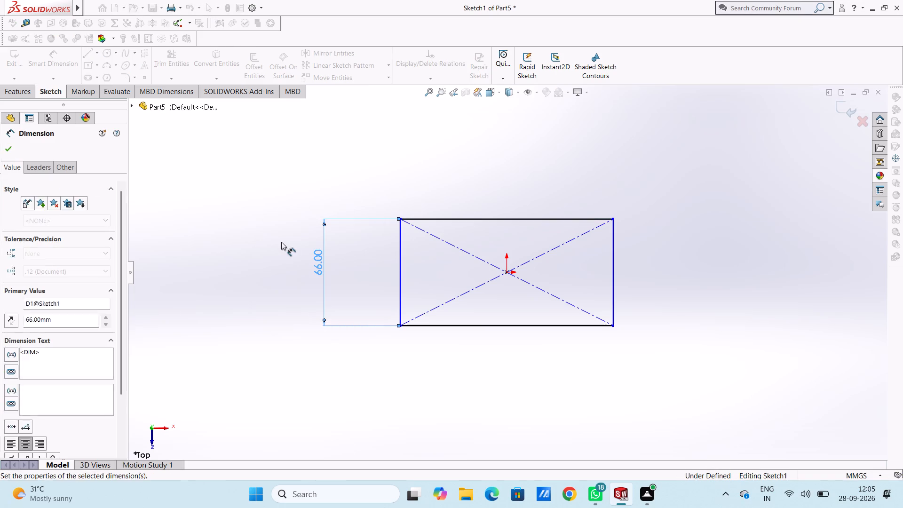
pyautogui.click(426, 221)
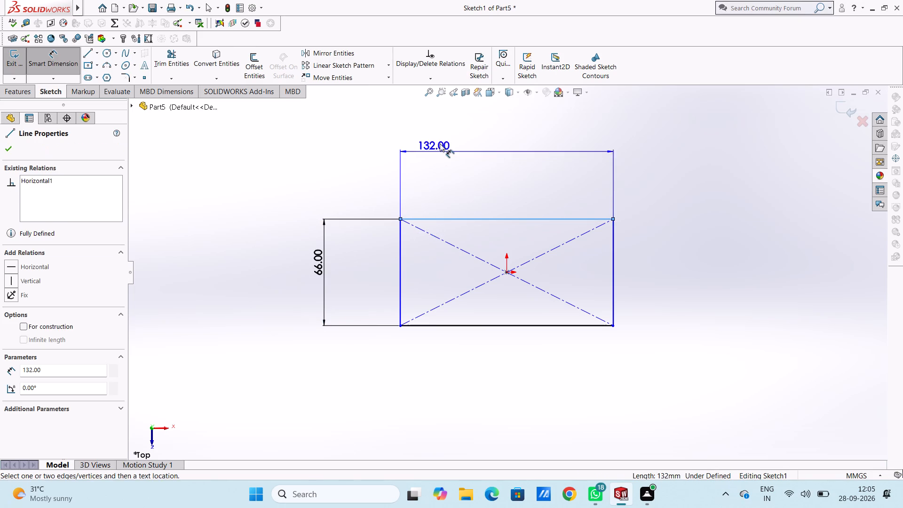
pyautogui.click(440, 143)
pyautogui.click(399, 127)
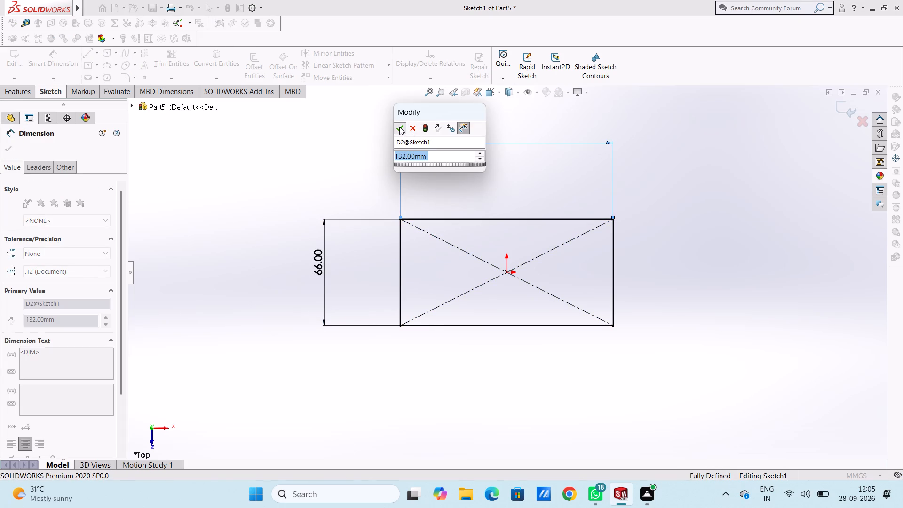
pyautogui.click(362, 157)
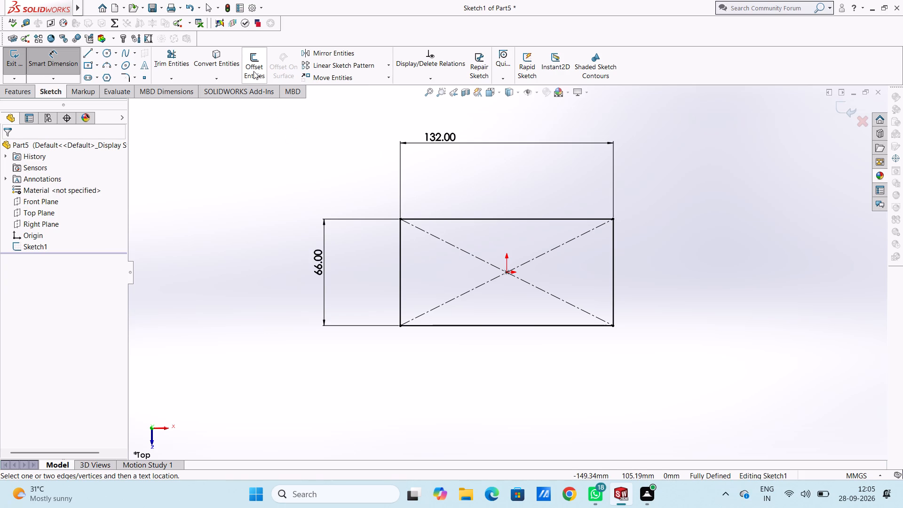
# Round all four corners of the rectangle with 3 mm sketch fillets.
pyautogui.click(124, 80)
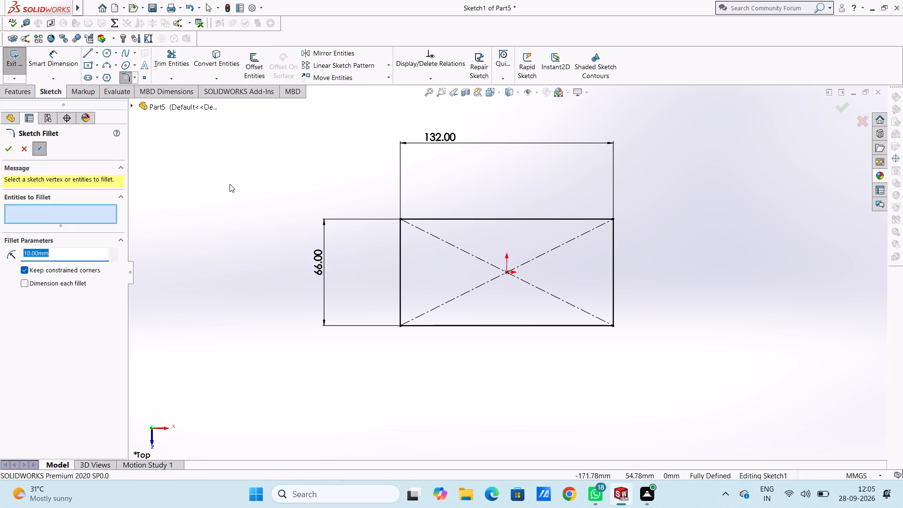
pyautogui.press('3')
pyautogui.press('Return')
pyautogui.click(400, 219)
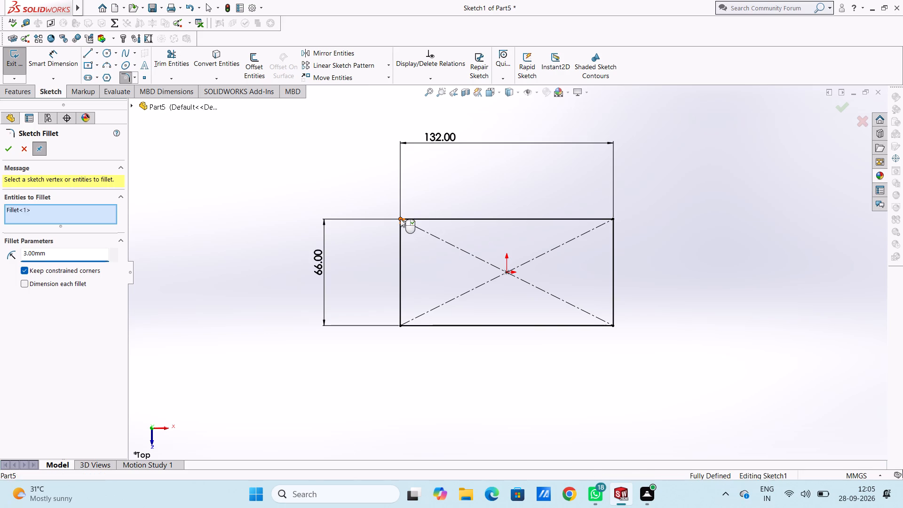
pyautogui.click(611, 218)
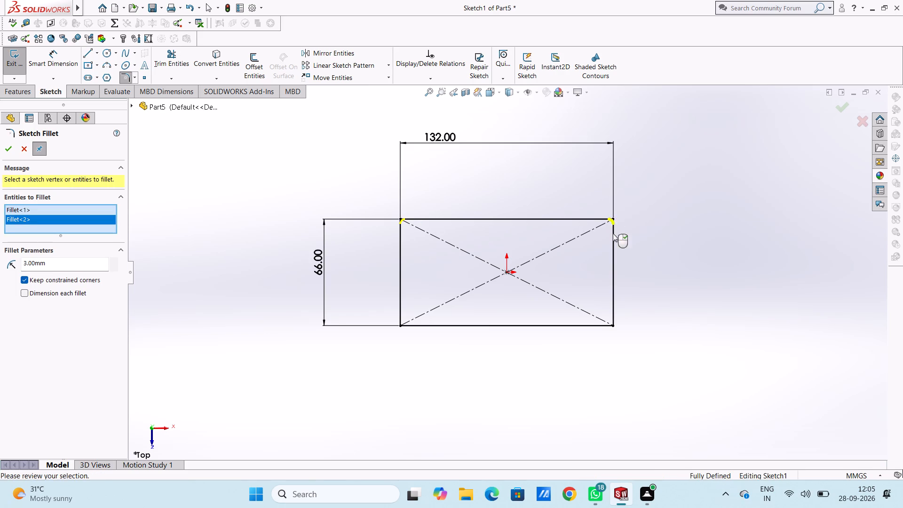
pyautogui.click(612, 326)
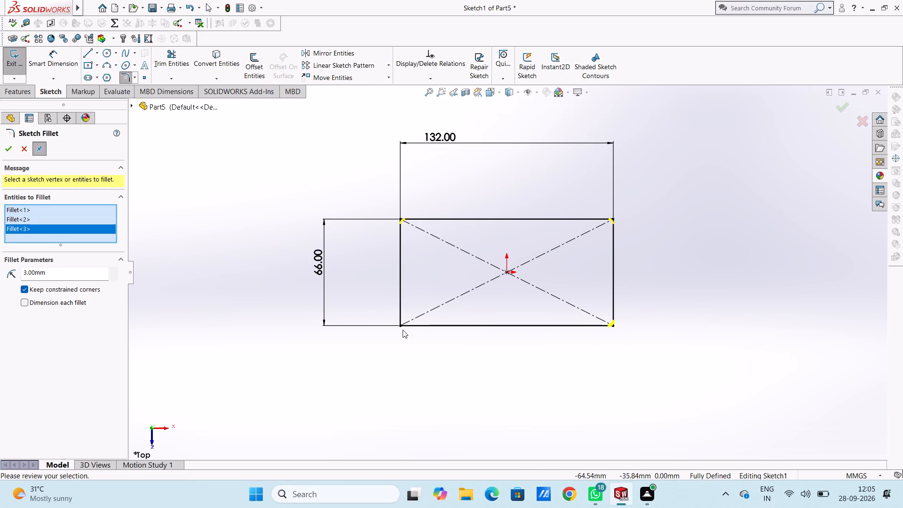
pyautogui.click(400, 327)
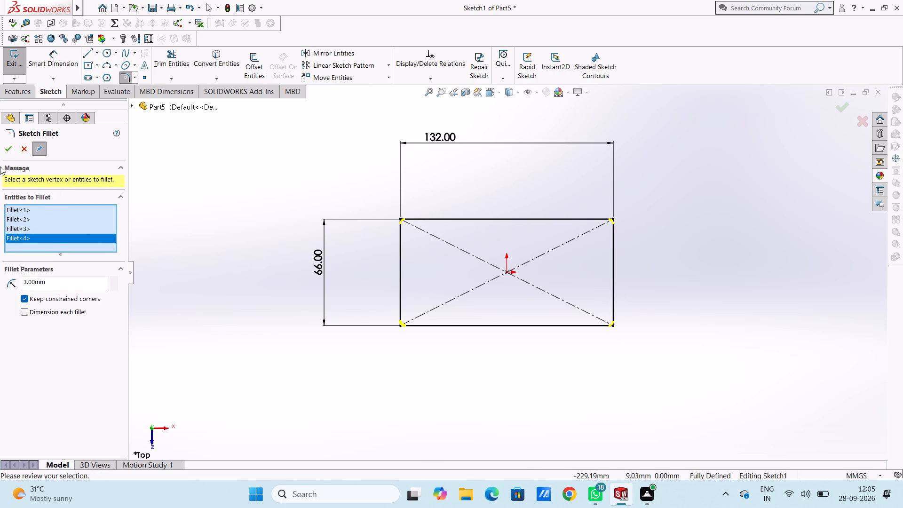
pyautogui.click(7, 151)
pyautogui.click(7, 151)
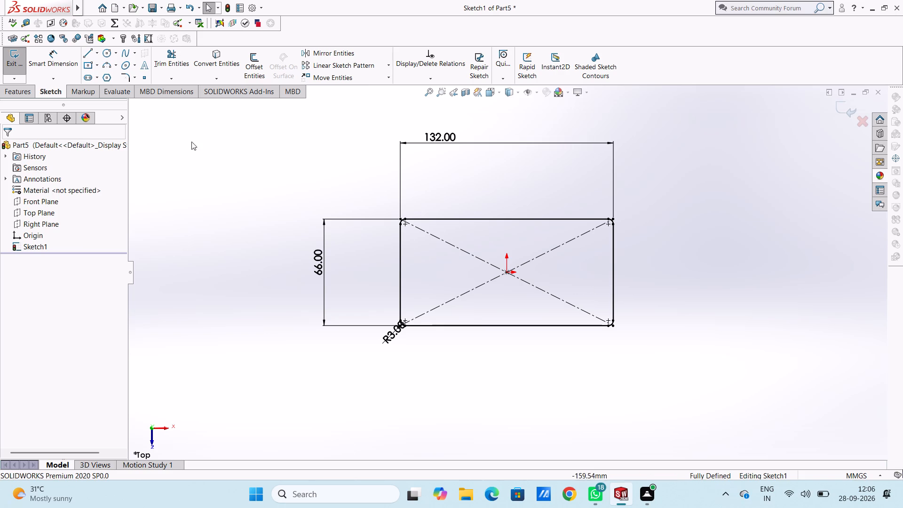
# Extrude the rounded rectangle as a blind boss 10 mm thick.
pyautogui.click(11, 98)
pyautogui.click(10, 67)
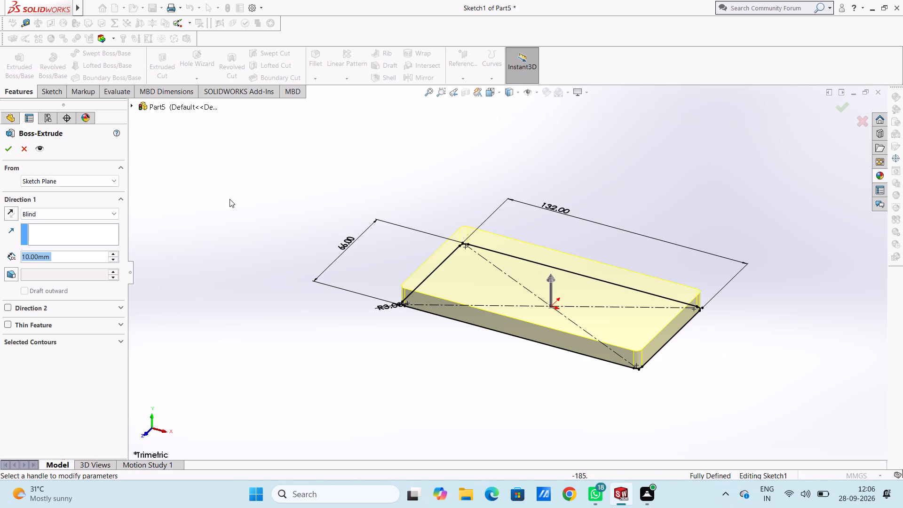
pyautogui.click(7, 151)
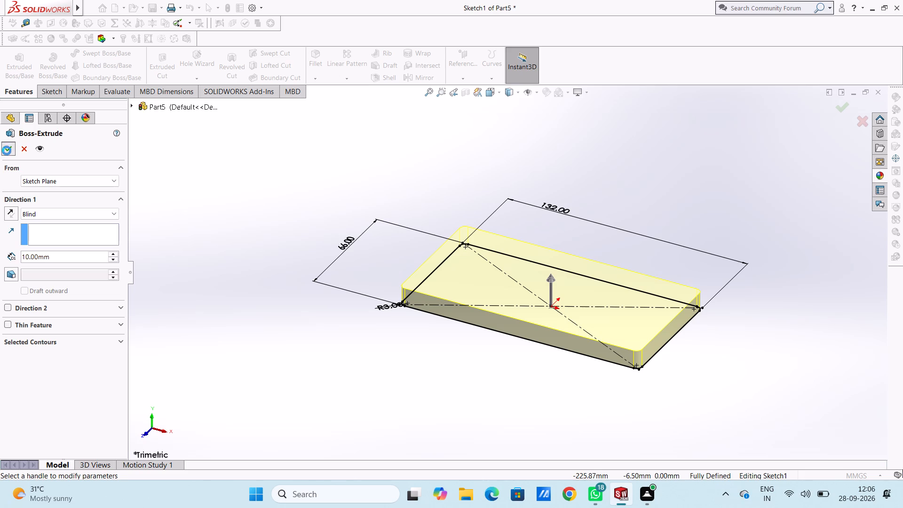
pyautogui.click(230, 167)
# Start a new sketch on the plate's large top face.
pyautogui.moveTo(214, 215); pyautogui.dragTo(233, 226, button='middle')
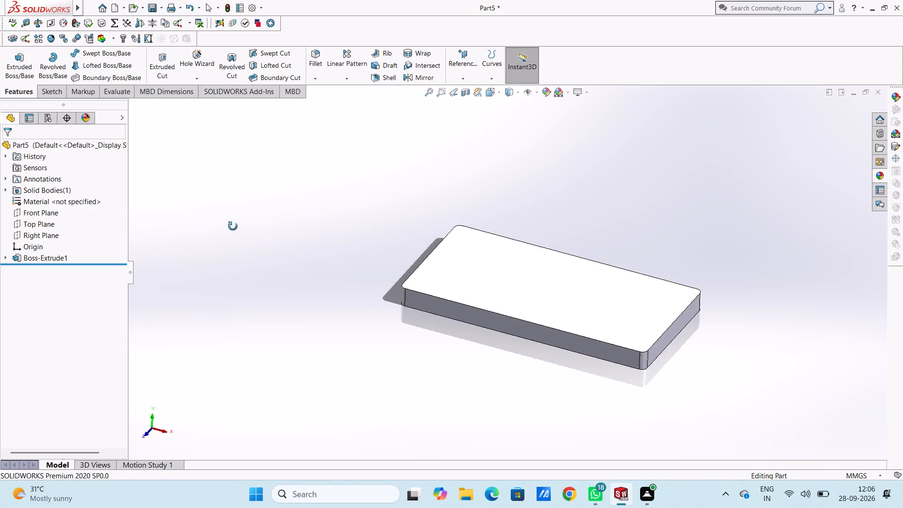
pyautogui.moveTo(233, 226); pyautogui.dragTo(215, 265, button='middle')
pyautogui.middleClick(215, 265)
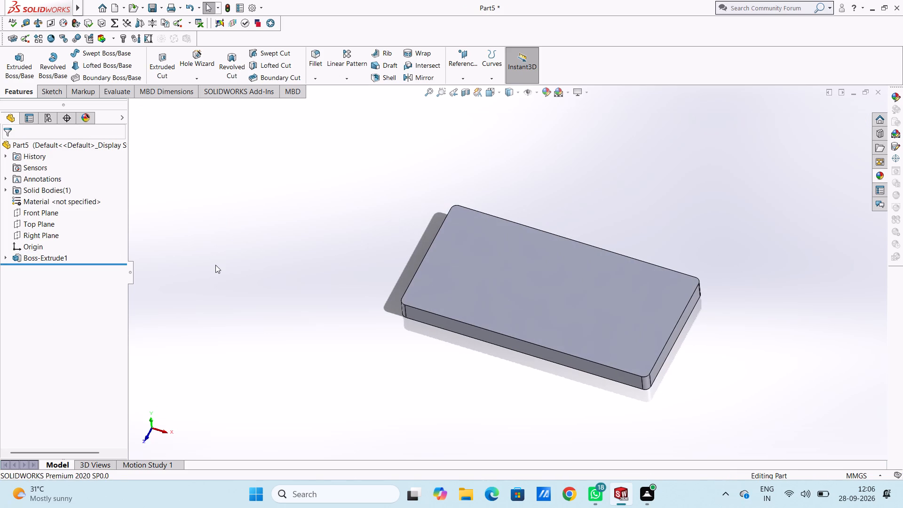
pyautogui.hotkey('ctrl', '5')
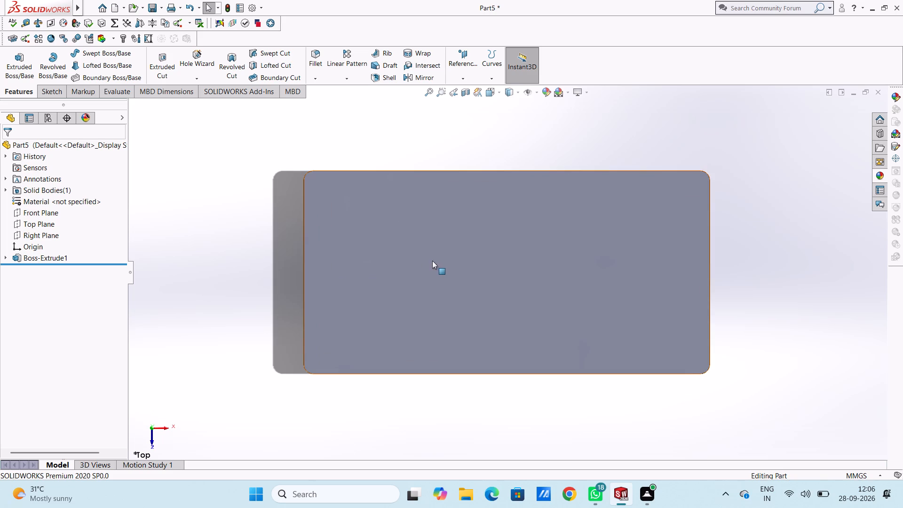
pyautogui.click(433, 261)
pyautogui.click(472, 238)
pyautogui.click(453, 153)
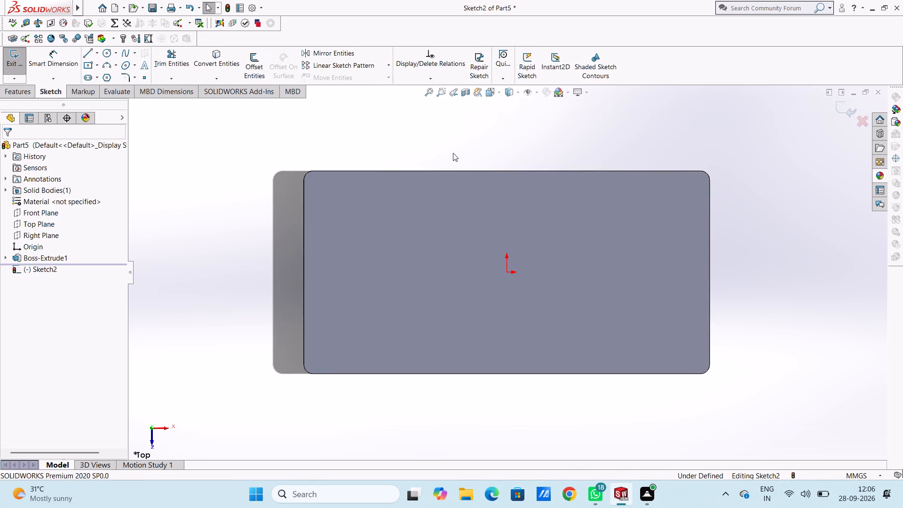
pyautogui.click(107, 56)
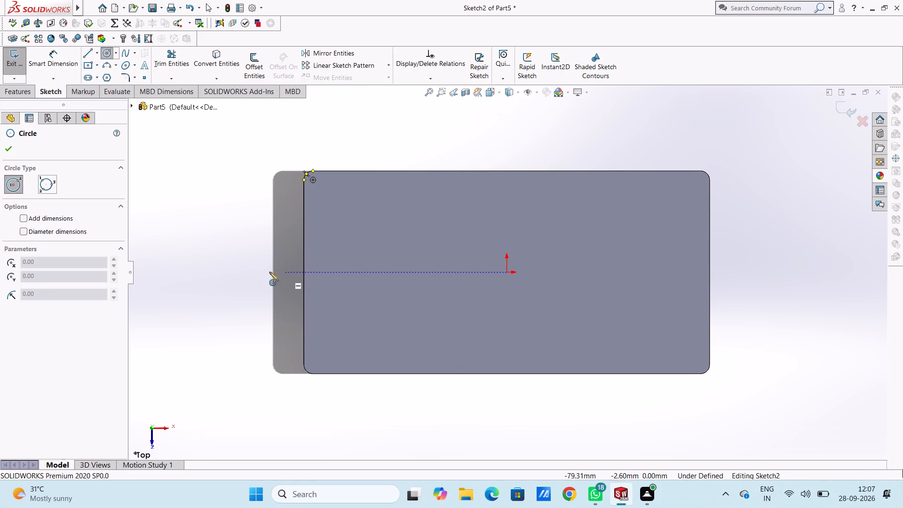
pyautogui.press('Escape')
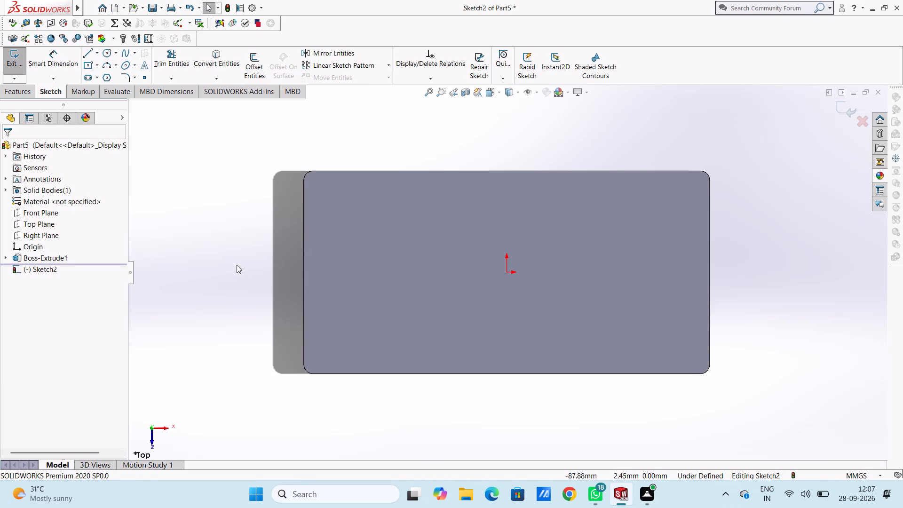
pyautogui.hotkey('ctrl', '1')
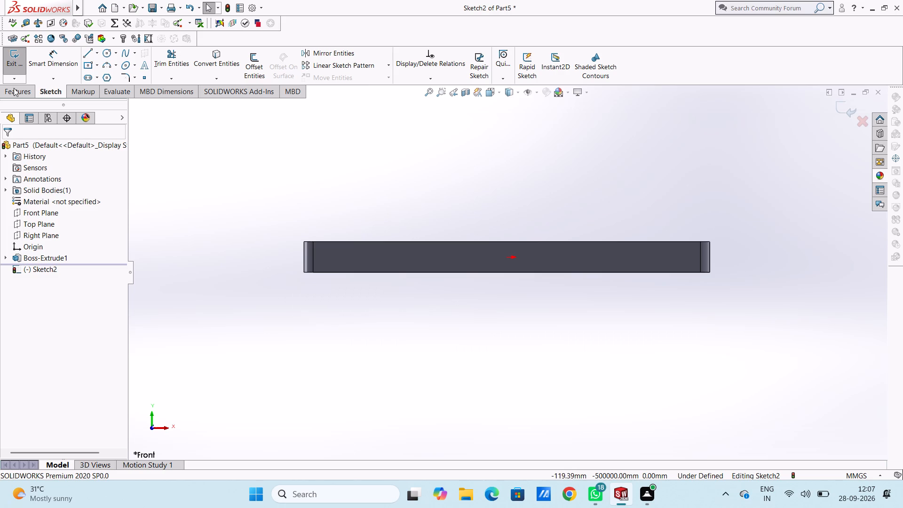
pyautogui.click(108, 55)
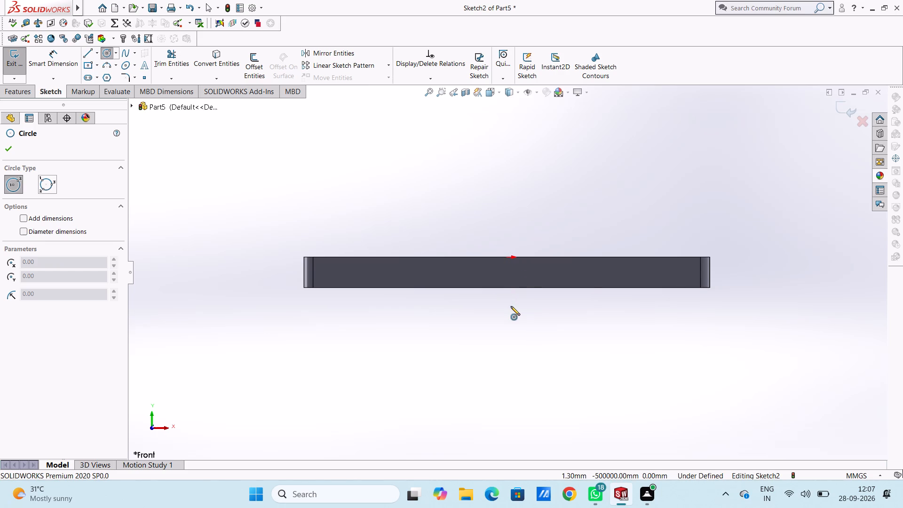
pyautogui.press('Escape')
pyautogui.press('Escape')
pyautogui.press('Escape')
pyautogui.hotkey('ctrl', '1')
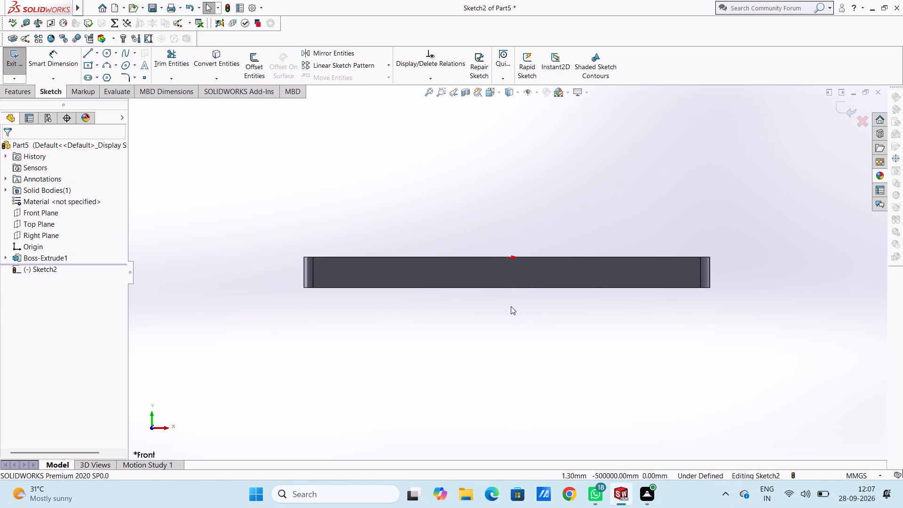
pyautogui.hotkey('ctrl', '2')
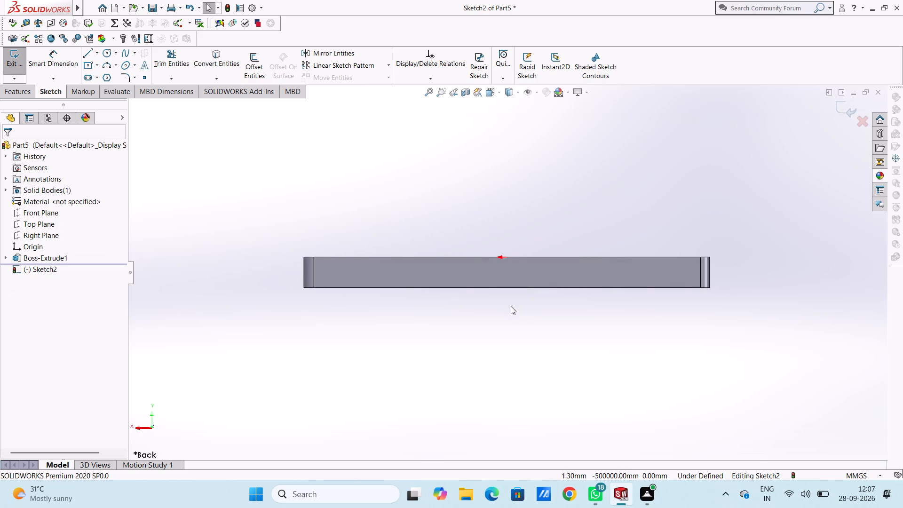
# Discard the empty sketch started on the plate's large top face by undoing it.
pyautogui.hotkey('ctrl', '1')
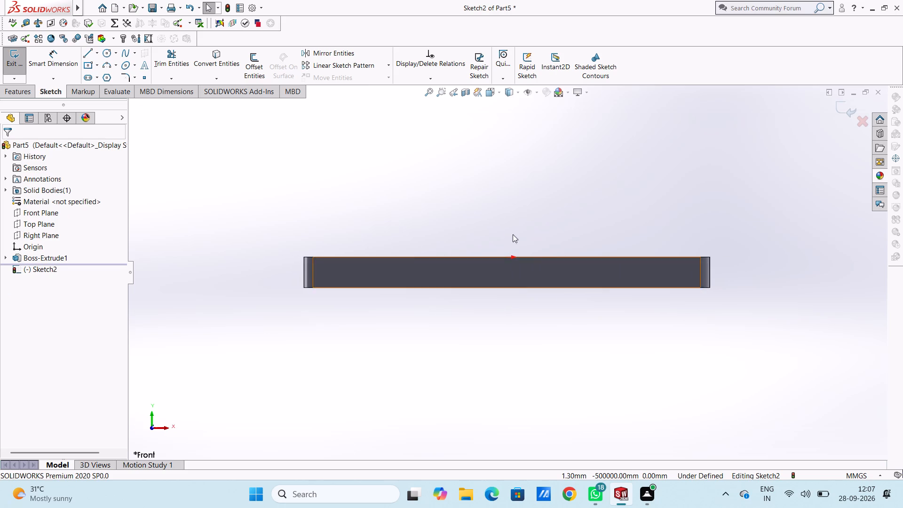
pyautogui.click(107, 53)
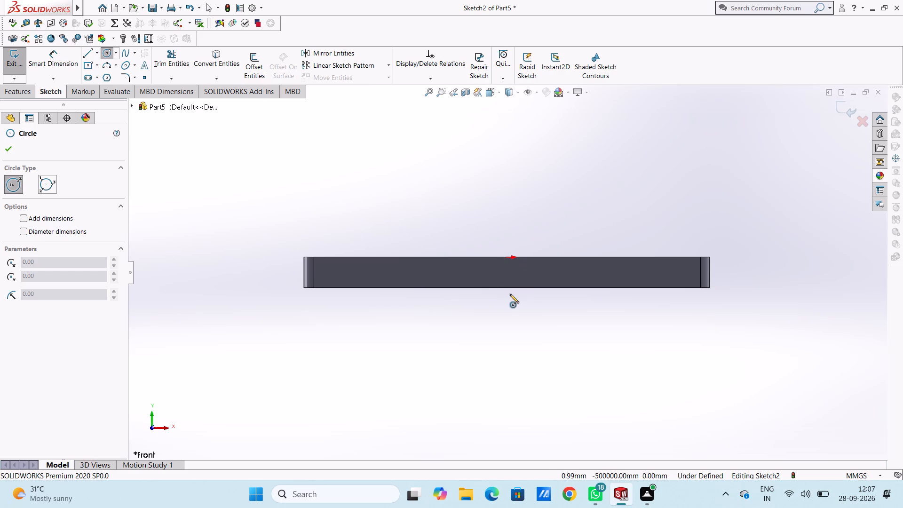
pyautogui.press('Escape')
pyautogui.press('Escape')
pyautogui.hotkey('ctrl', 'z')
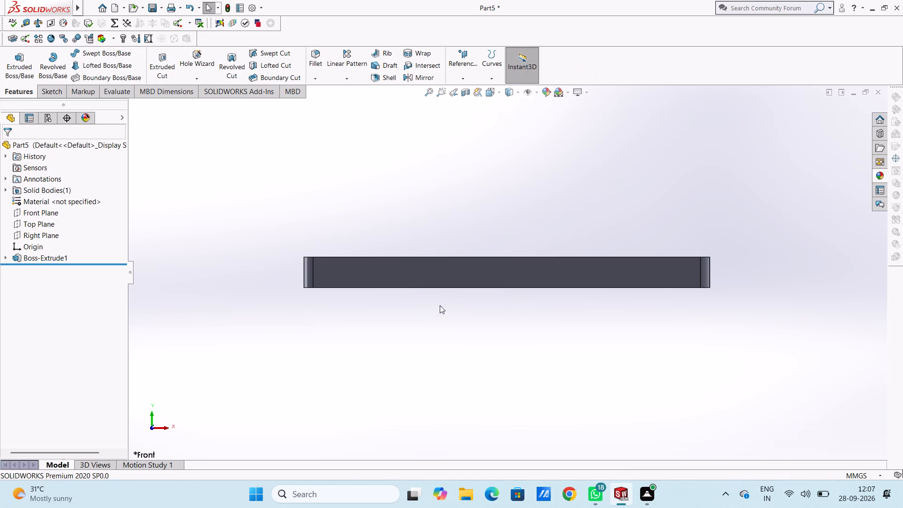
# Start a sketch on the plate's long front side face and draw a circle of radius 20 mm centred on the origin.
pyautogui.click(476, 272)
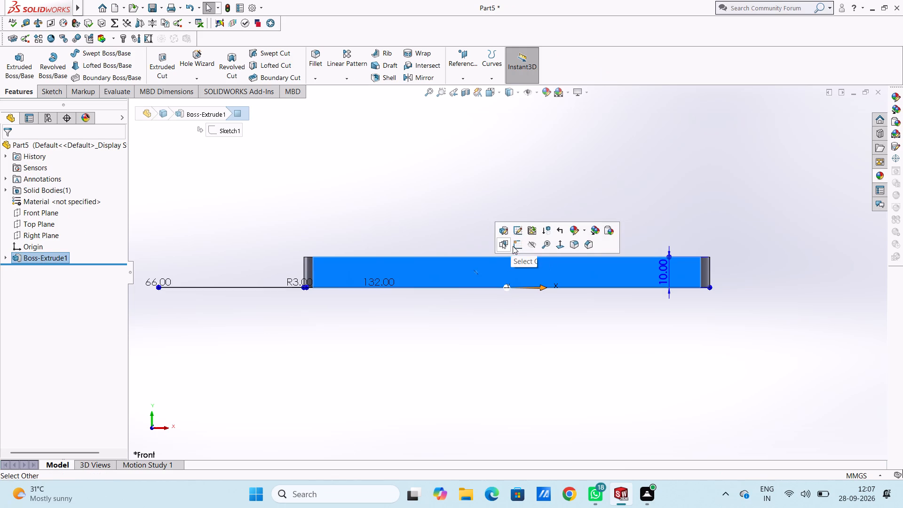
pyautogui.click(515, 245)
pyautogui.click(489, 214)
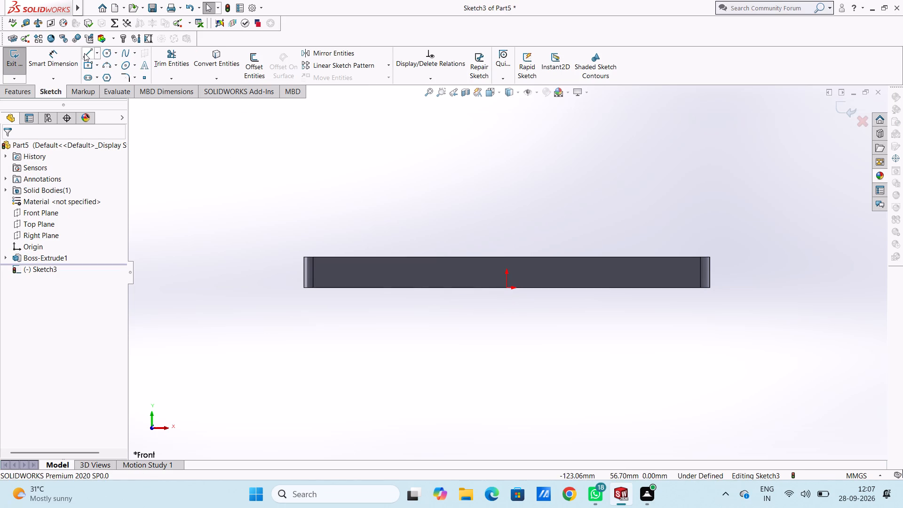
pyautogui.click(104, 50)
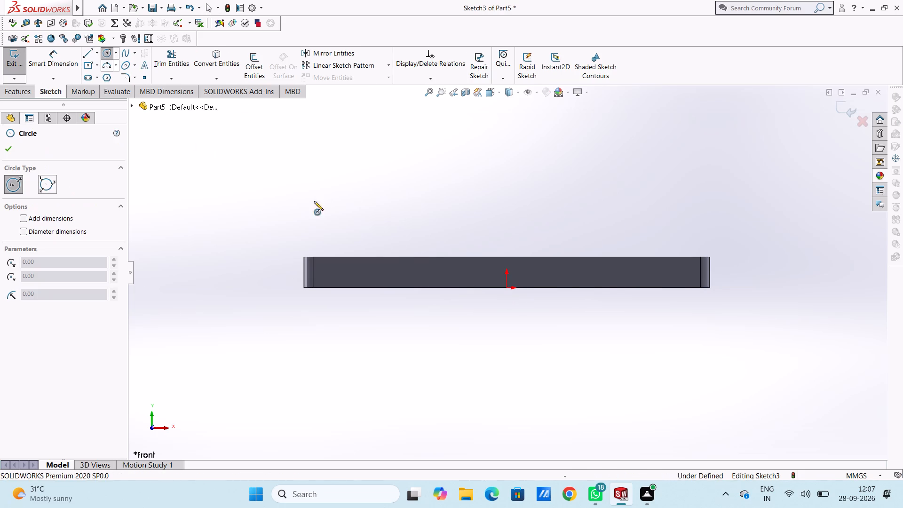
pyautogui.click(507, 290)
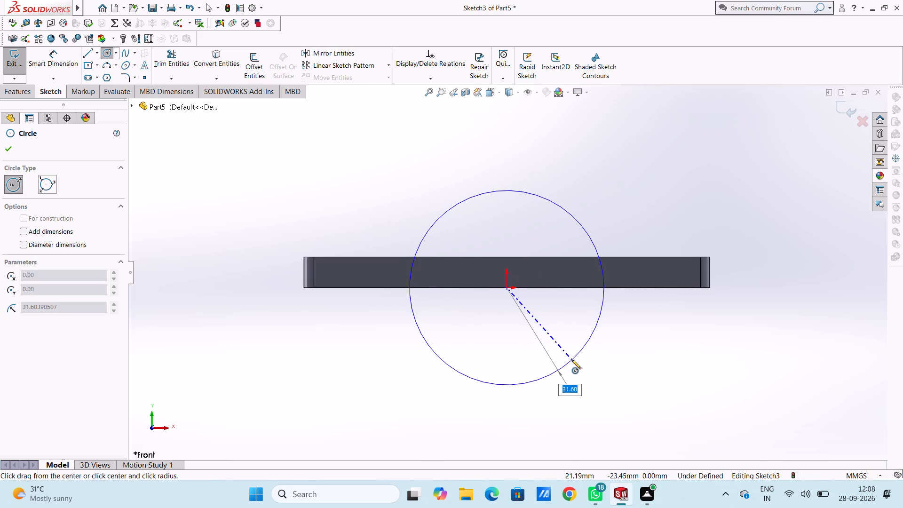
pyautogui.write('20')
pyautogui.press('Return')
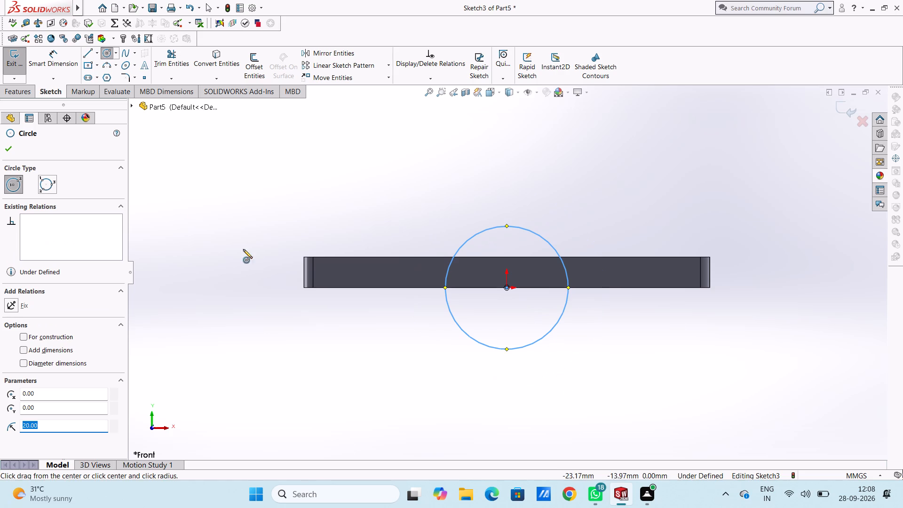
pyautogui.click(11, 151)
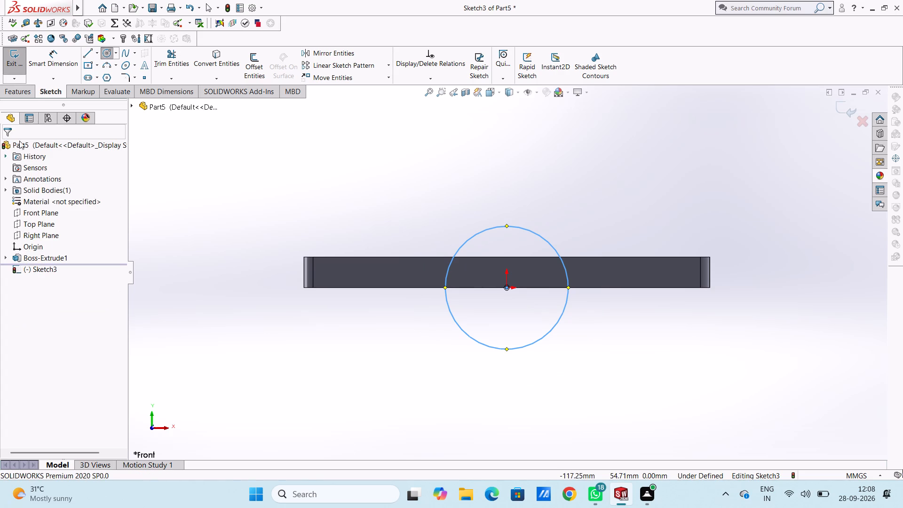
# Dimension the circle's diameter as 40 mm.
pyautogui.click(54, 64)
pyautogui.click(539, 236)
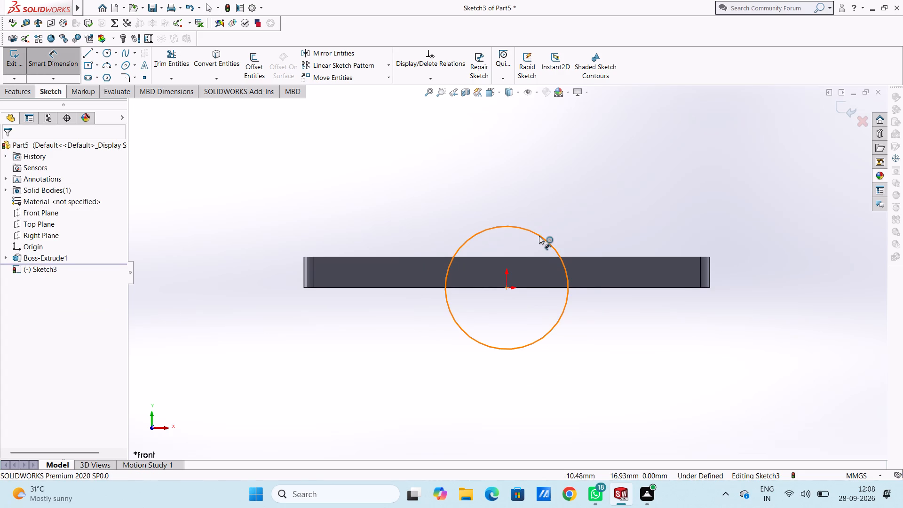
pyautogui.click(771, 189)
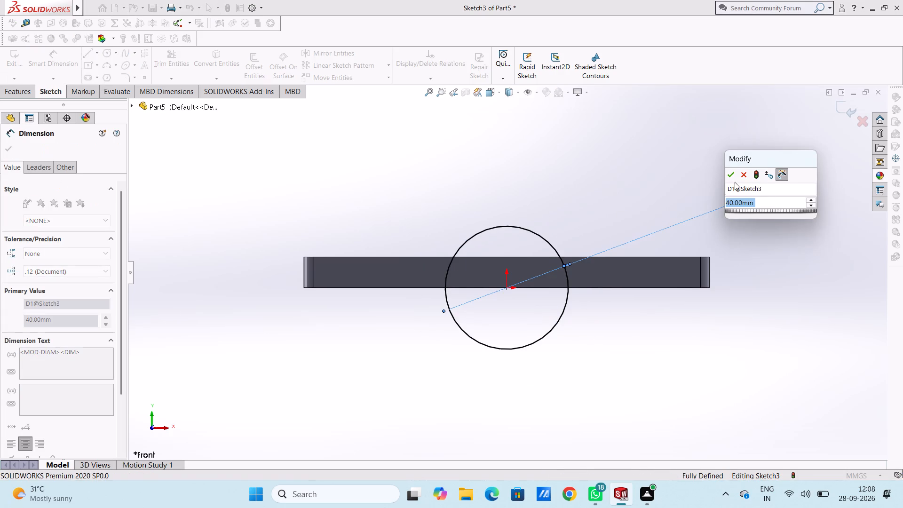
pyautogui.click(734, 176)
pyautogui.click(707, 170)
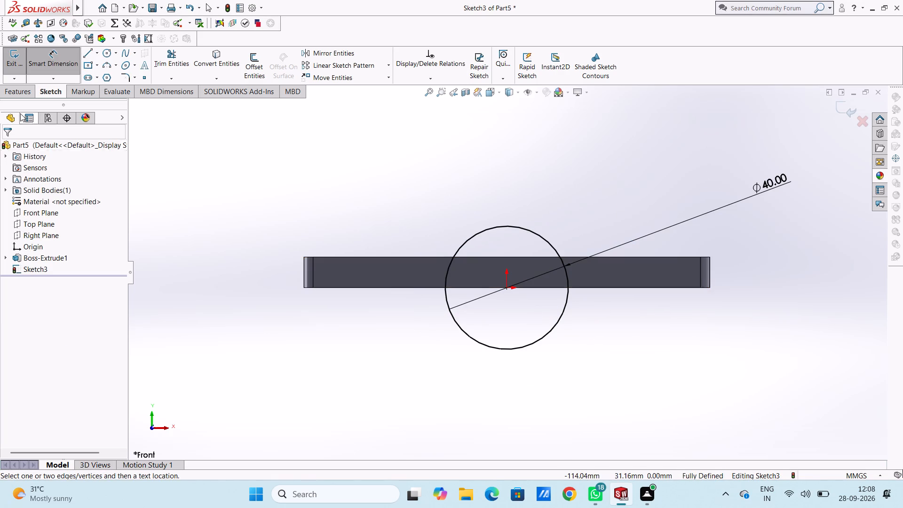
# Cut-extrude the circle blind to a depth of 100 mm through the plate, keeping all resulting bodies.
pyautogui.click(20, 92)
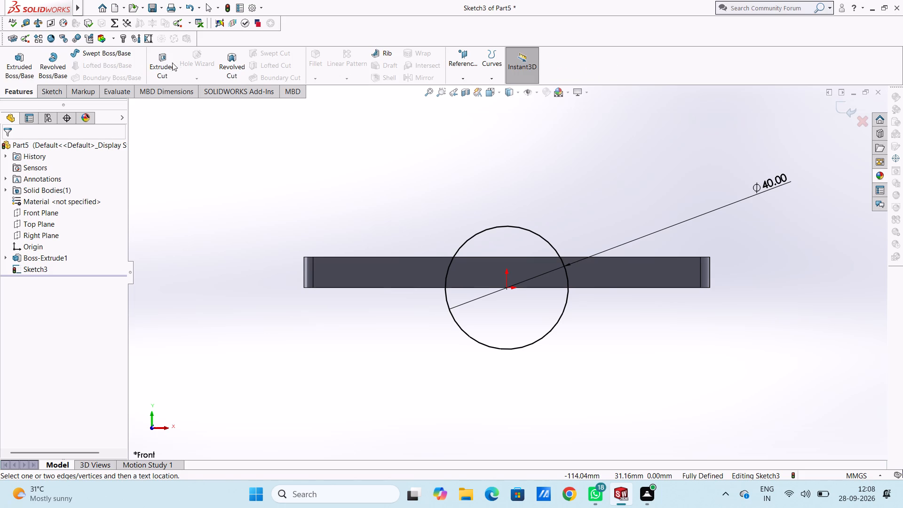
pyautogui.click(168, 63)
pyautogui.scroll(1, 540, 182)
pyautogui.moveTo(542, 181); pyautogui.dragTo(525, 200, button='middle')
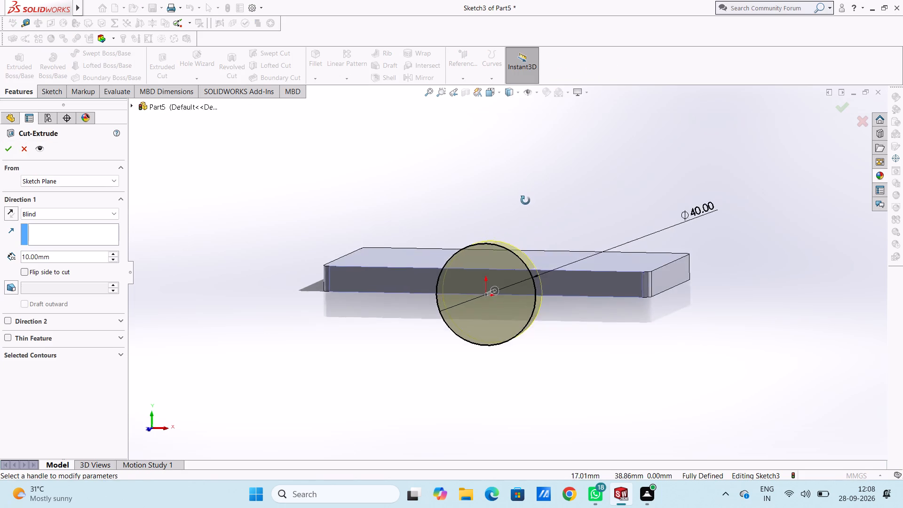
pyautogui.moveTo(525, 200); pyautogui.dragTo(515, 229, button='middle')
pyautogui.doubleClick(64, 258)
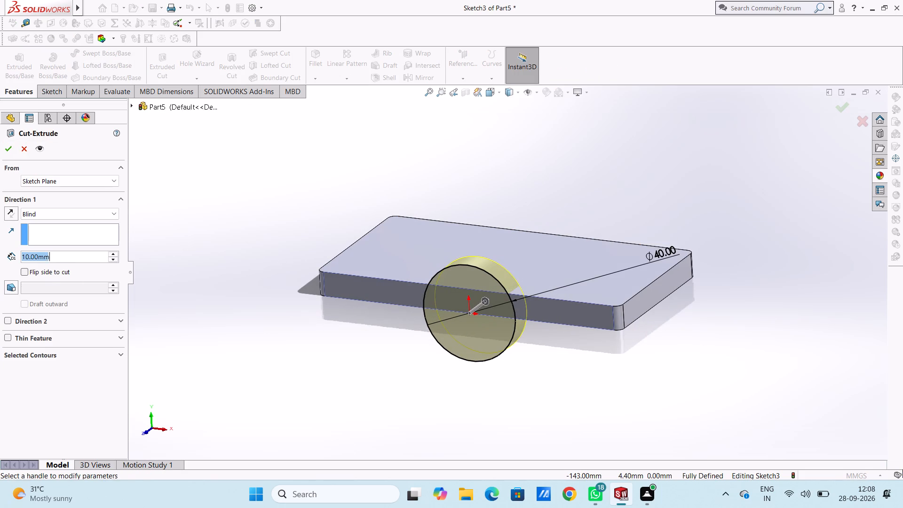
pyautogui.write('100')
pyautogui.press('Return')
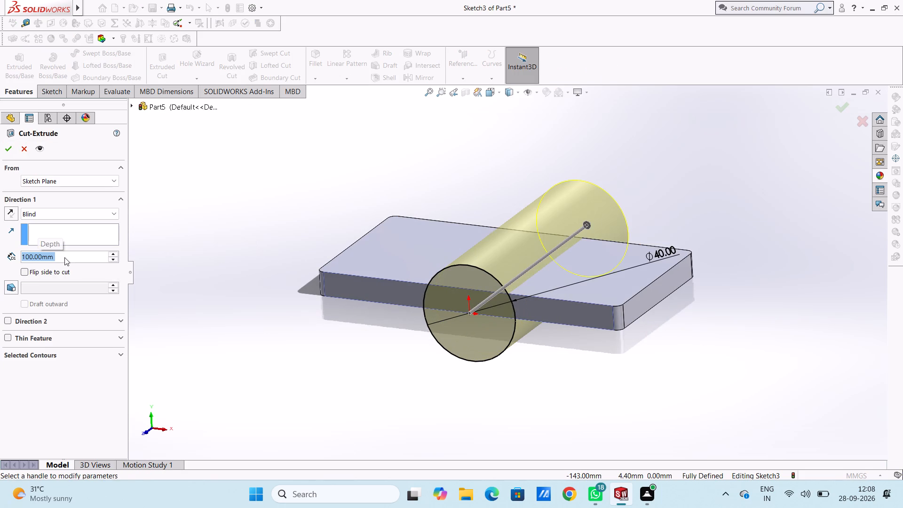
pyautogui.click(8, 148)
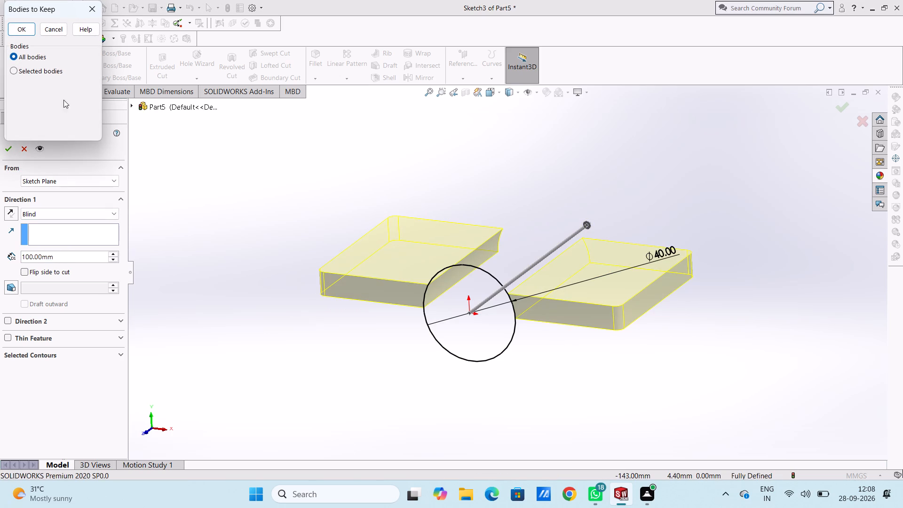
pyautogui.click(24, 30)
pyautogui.click(161, 188)
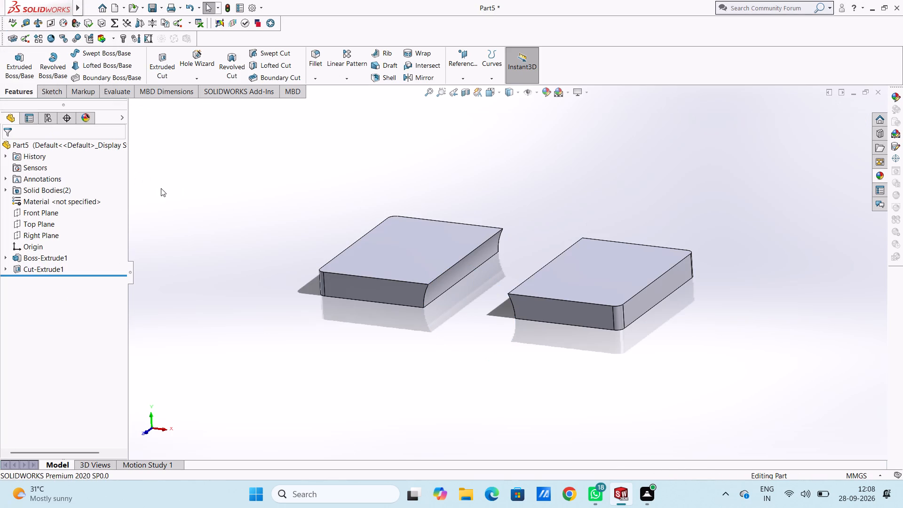
# Start a sketch on the plate's front side face and draw two concentric circles at the origin with radii 20 mm and 31 mm.
pyautogui.hotkey('ctrl', '1')
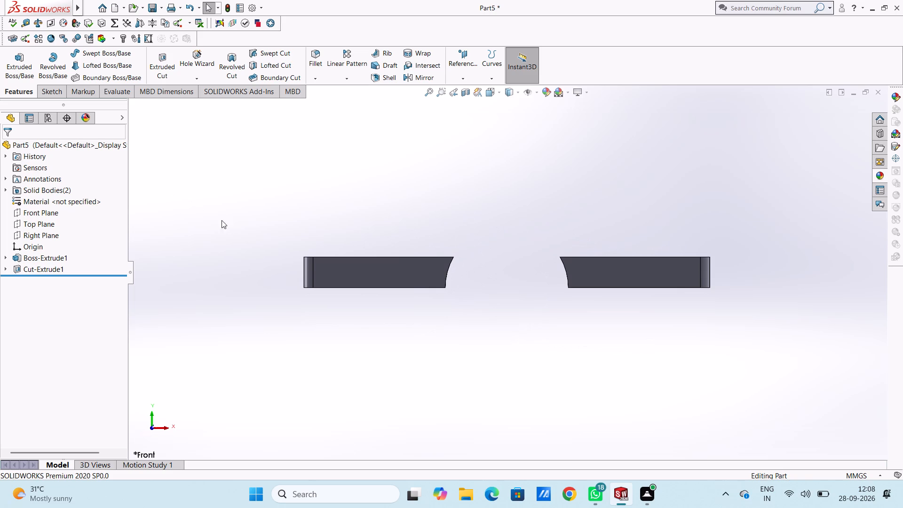
pyautogui.click(383, 271)
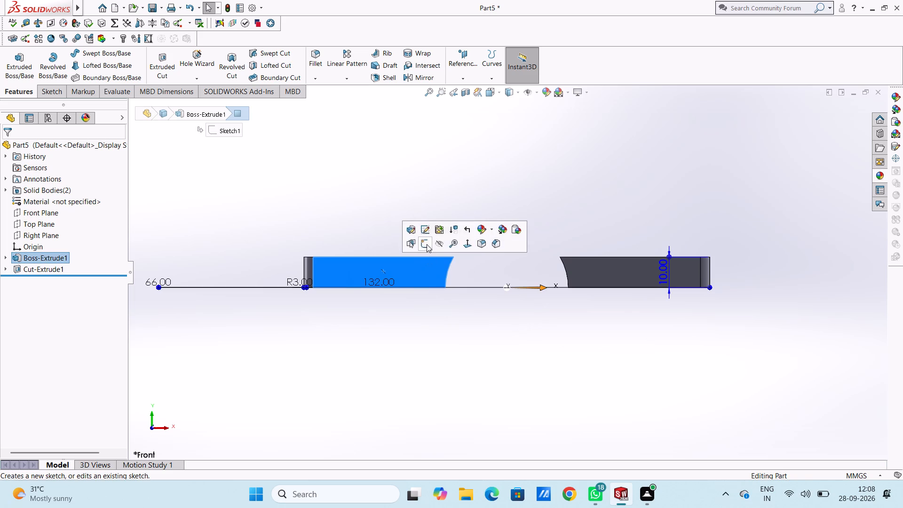
pyautogui.click(425, 243)
pyautogui.click(424, 230)
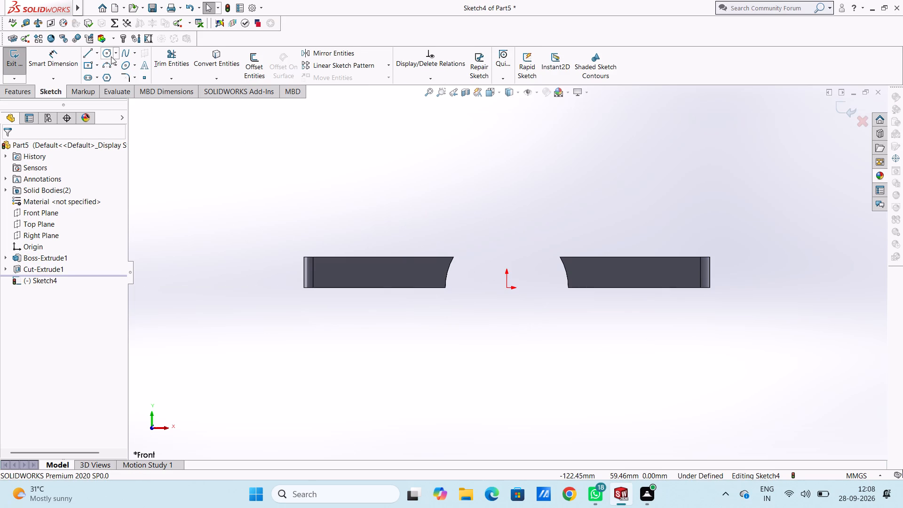
pyautogui.click(110, 54)
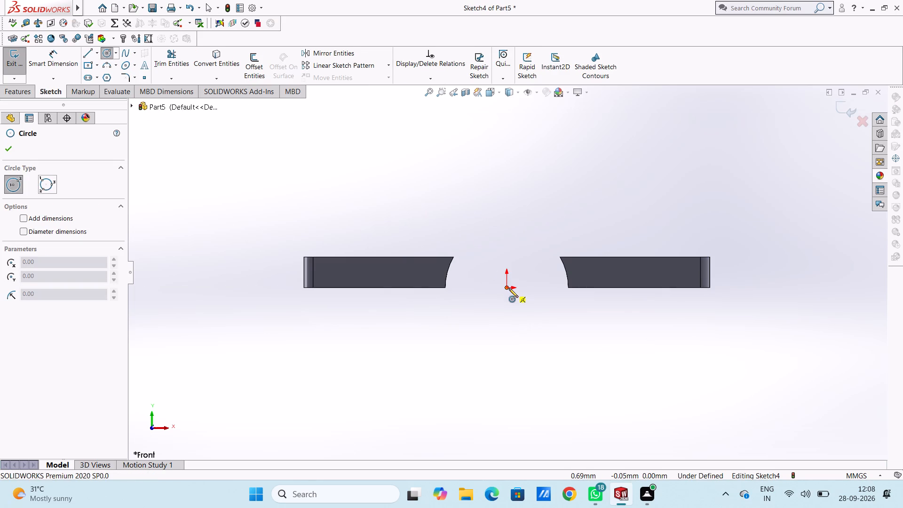
pyautogui.click(509, 288)
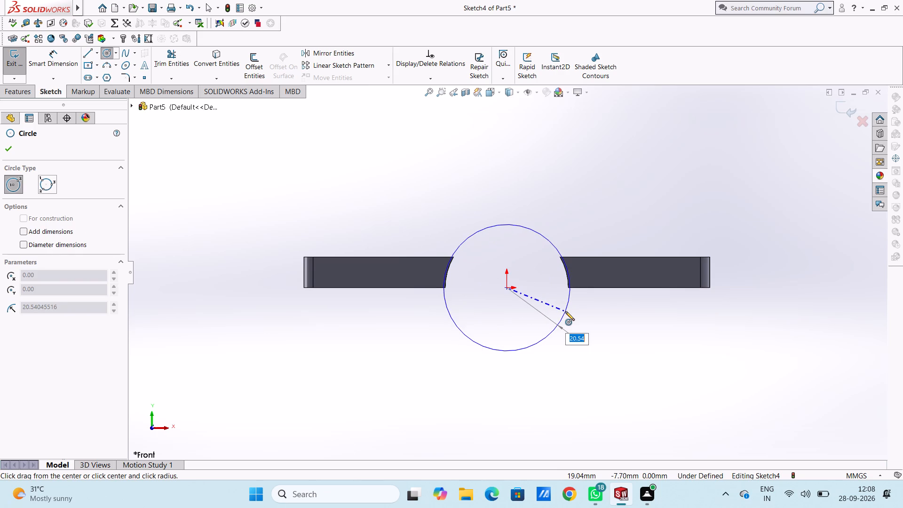
pyautogui.write('20')
pyautogui.press('Return')
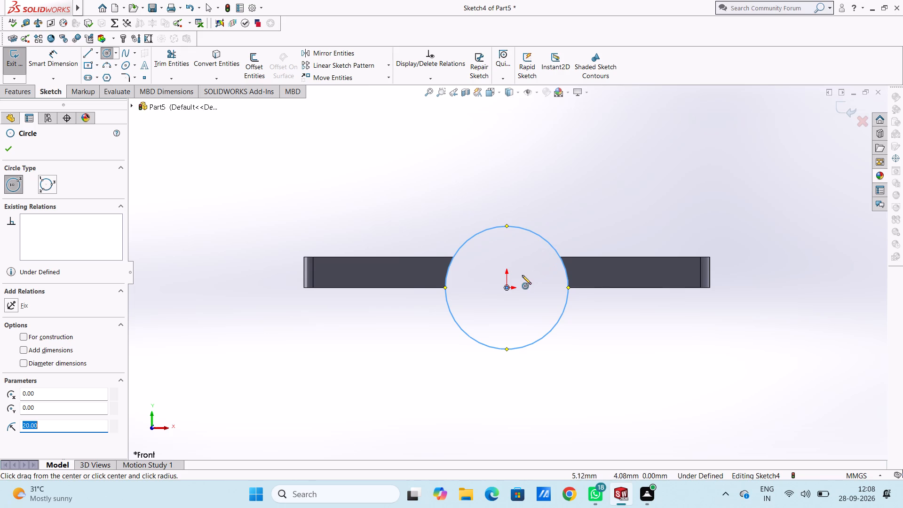
pyautogui.click(506, 288)
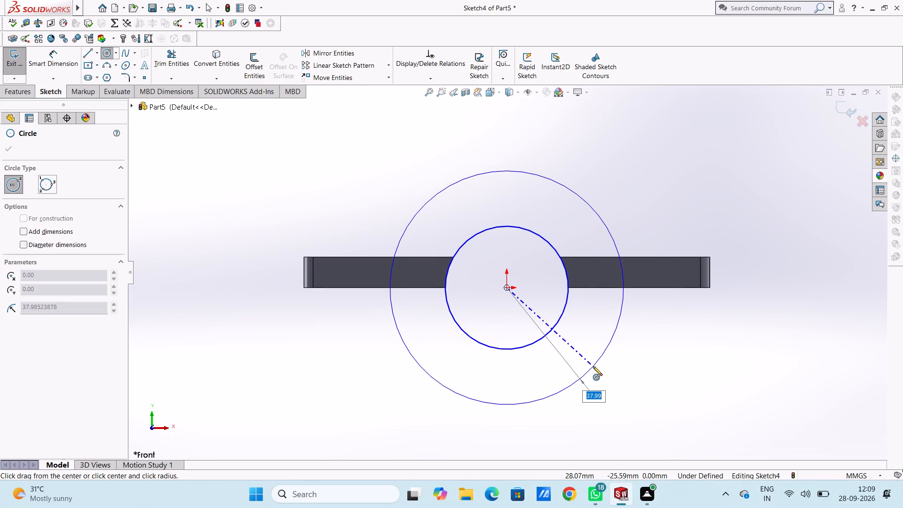
pyautogui.write('31')
pyautogui.press('Return')
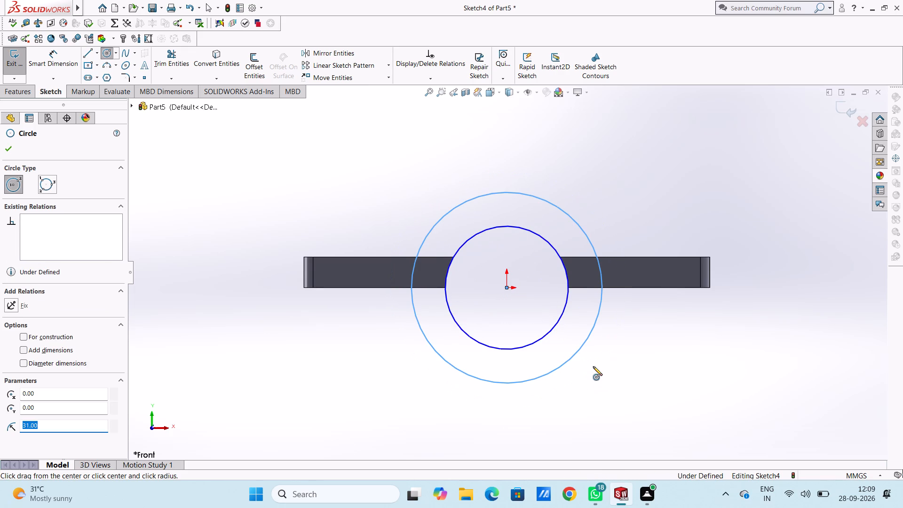
pyautogui.click(11, 146)
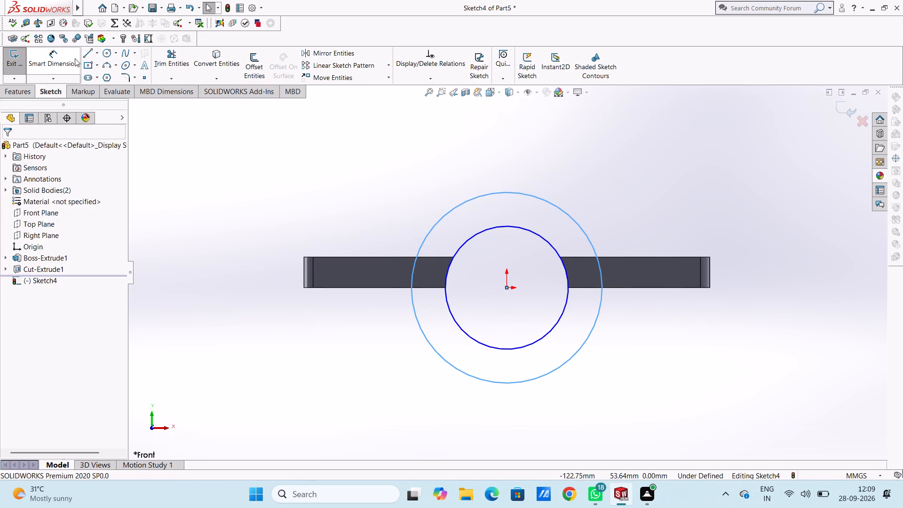
# Draw a horizontal line through the origin across the full diameter of the outer circle.
pyautogui.click(86, 55)
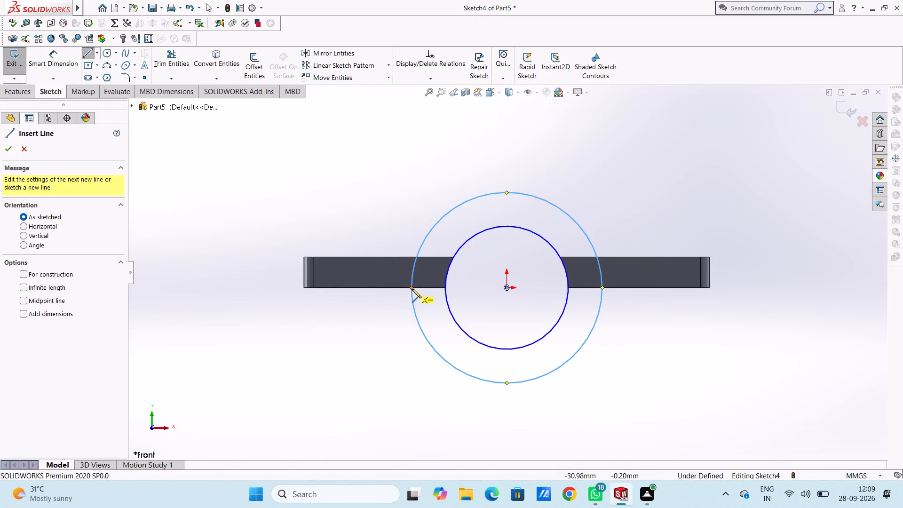
pyautogui.click(412, 289)
pyautogui.click(603, 290)
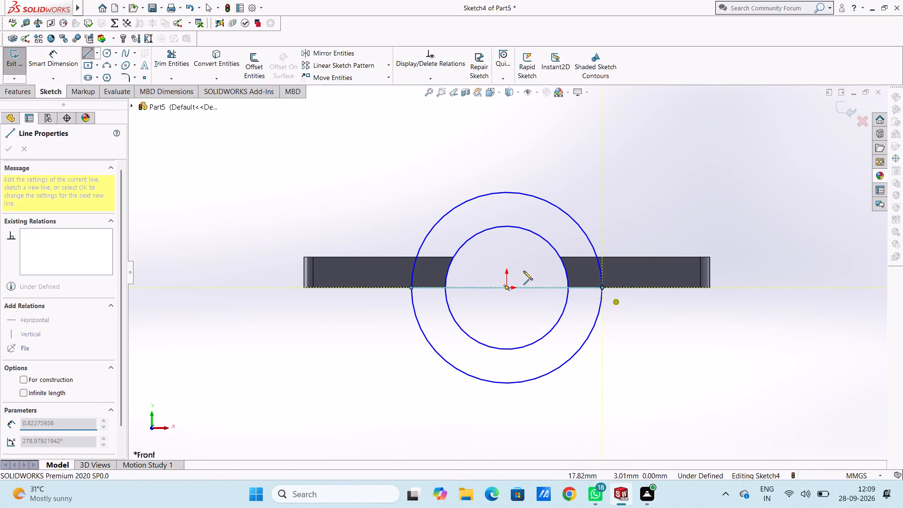
pyautogui.click(8, 150)
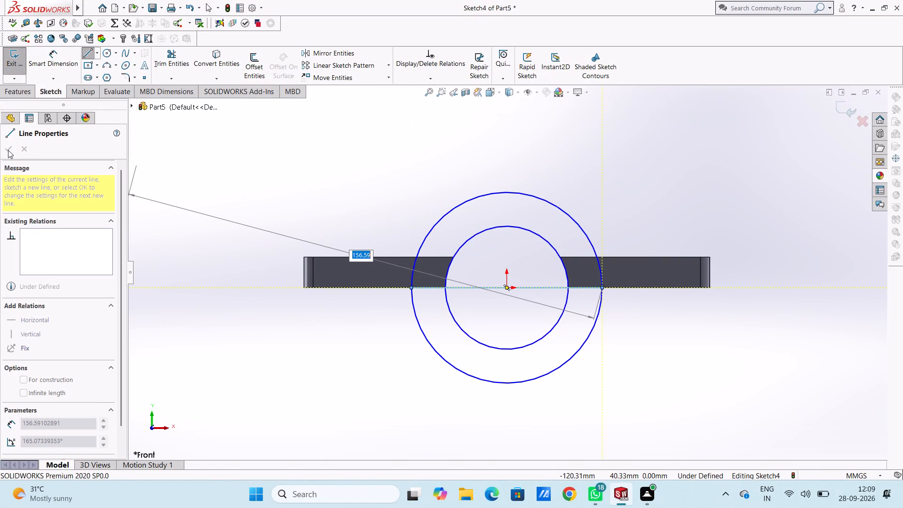
pyautogui.click(21, 149)
# Dimension the outer circle's diameter as 62 mm and the inner circle's diameter as 40 mm.
pyautogui.click(49, 57)
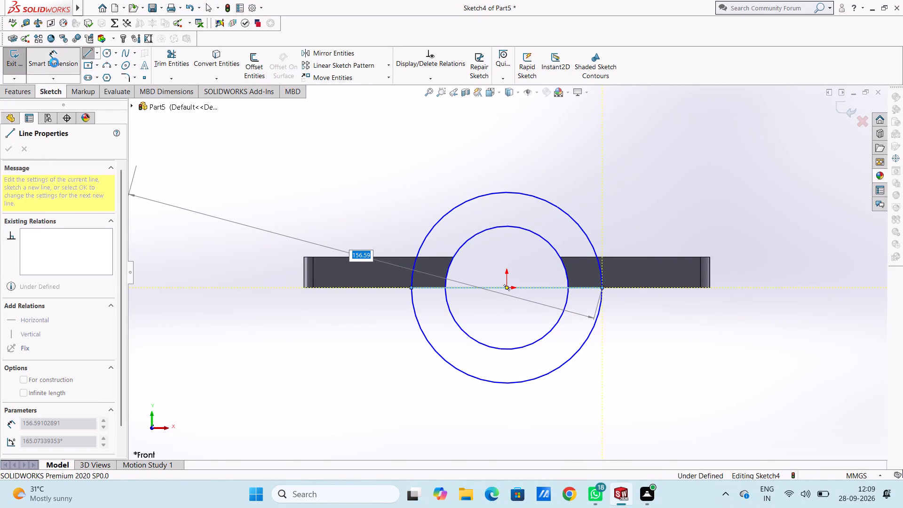
pyautogui.click(582, 231)
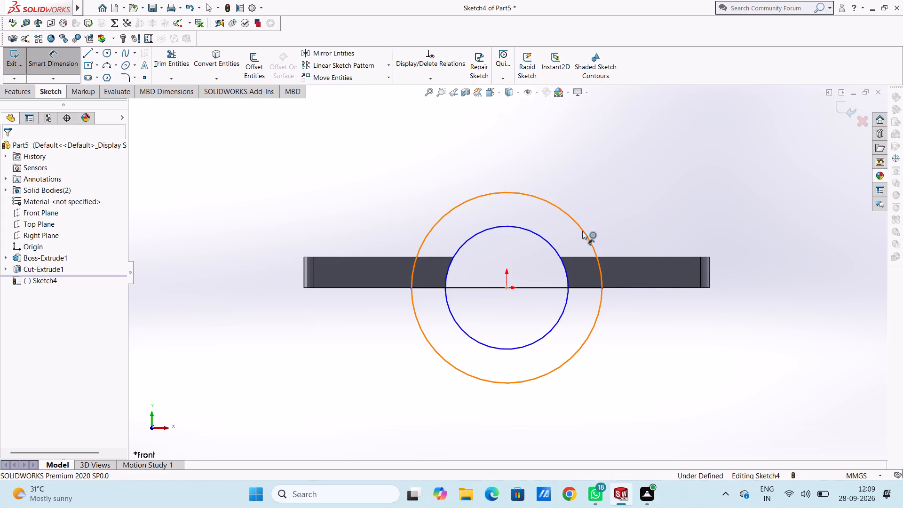
pyautogui.click(721, 146)
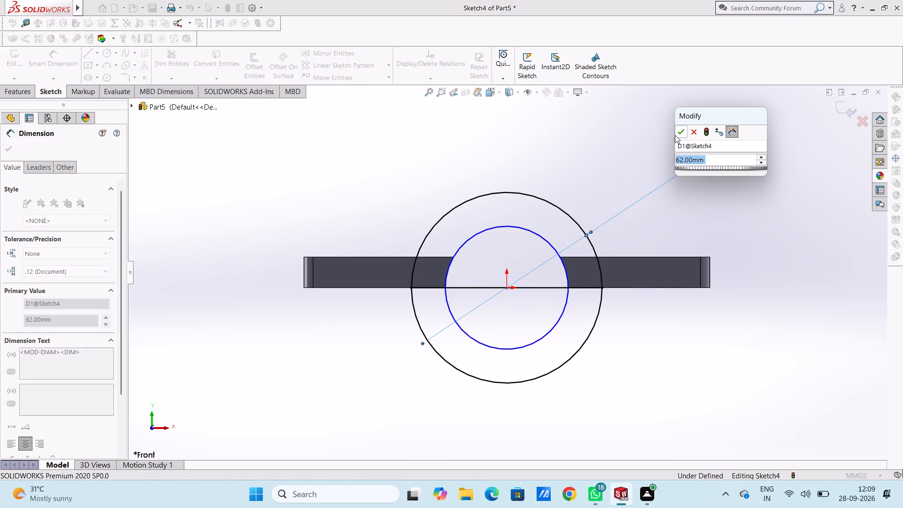
pyautogui.click(681, 135)
pyautogui.click(644, 155)
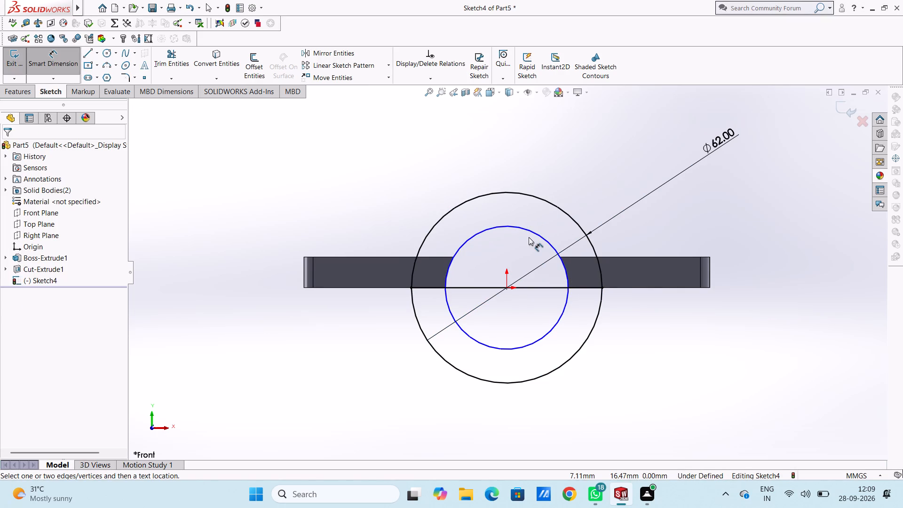
pyautogui.click(530, 231)
pyautogui.click(687, 143)
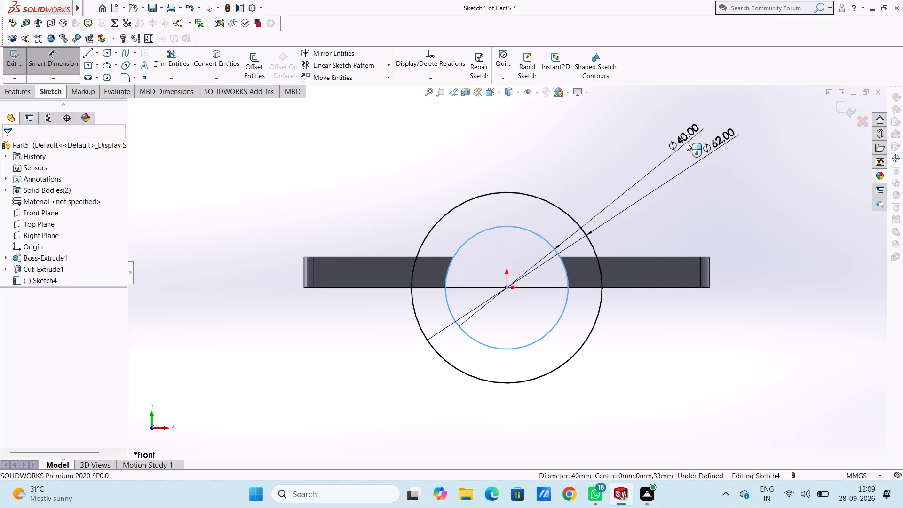
pyautogui.click(648, 129)
pyautogui.click(605, 132)
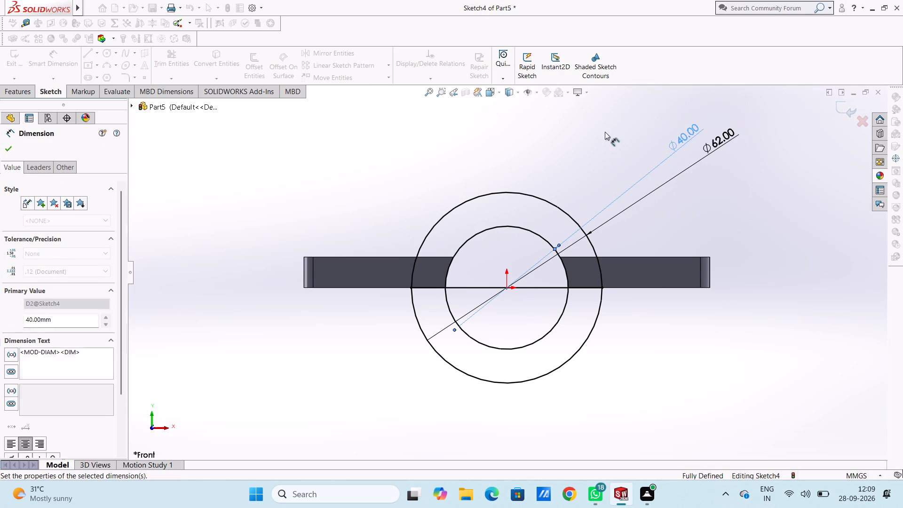
# Trim away the lower halves of both circles and the line segment inside the inner circle, leaving a closed half-ring profile.
pyautogui.click(164, 59)
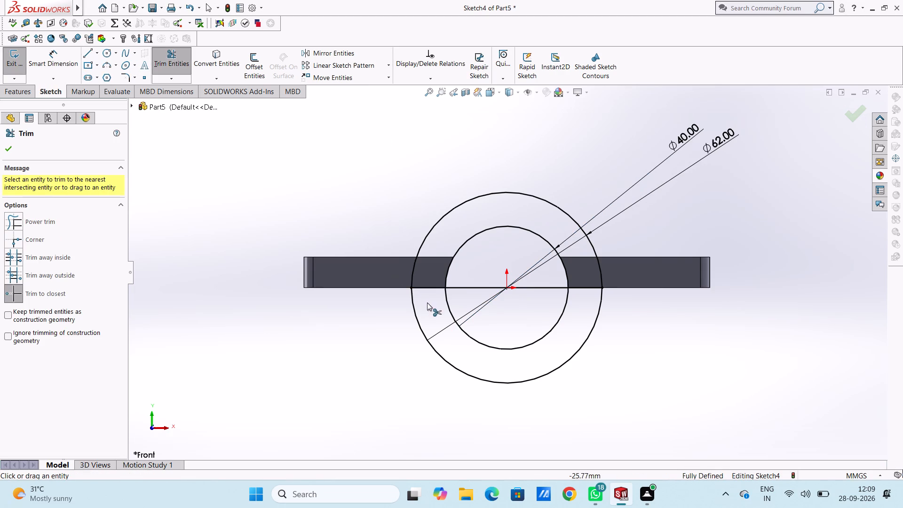
pyautogui.click(412, 309)
pyautogui.click(450, 306)
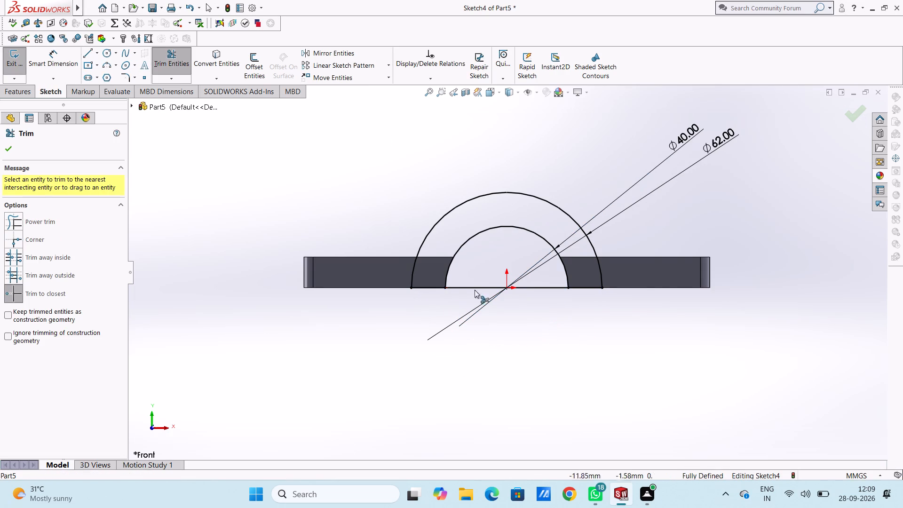
pyautogui.click(480, 285)
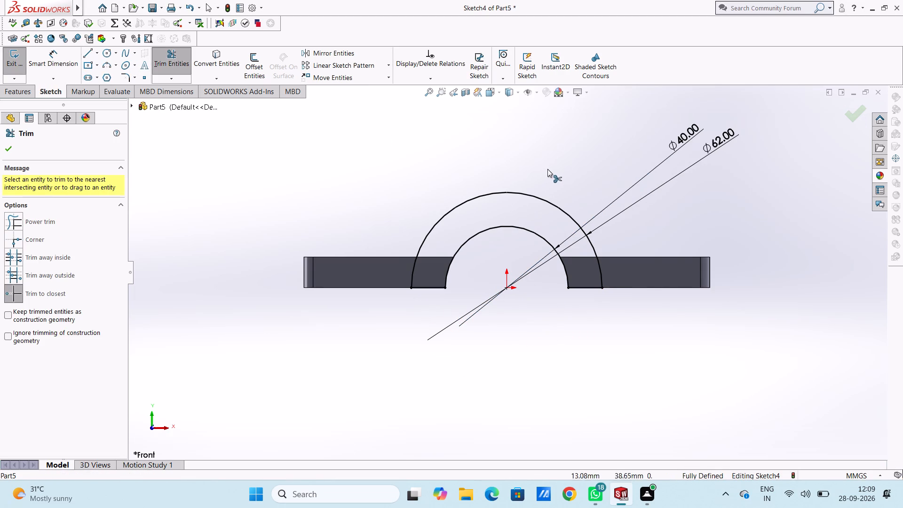
pyautogui.moveTo(558, 158); pyautogui.dragTo(520, 228, button='middle')
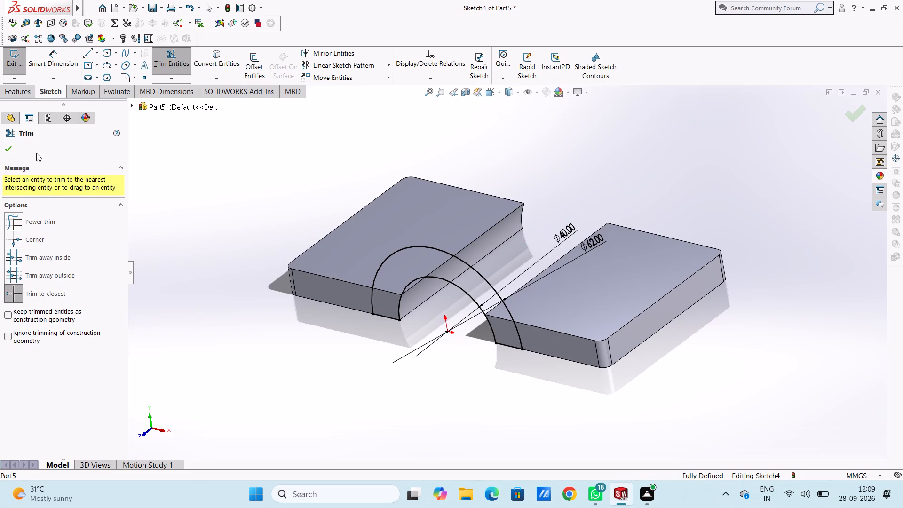
pyautogui.click(12, 150)
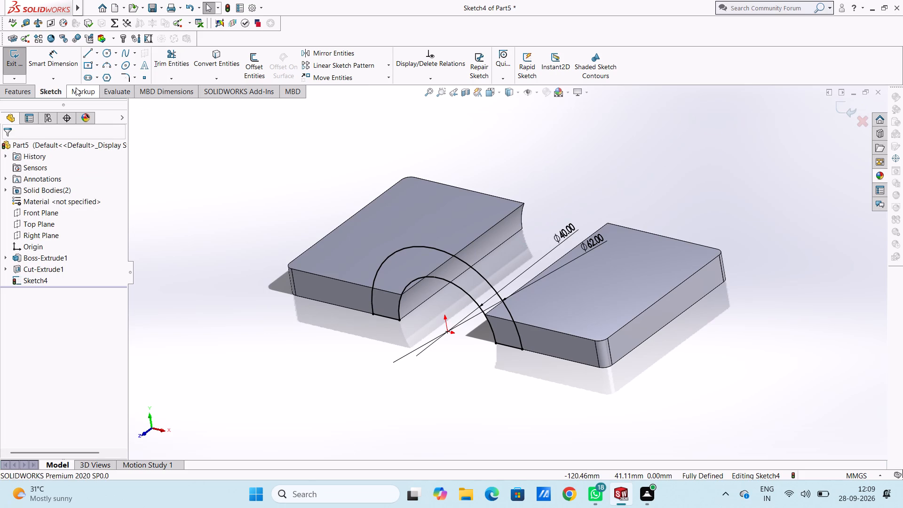
# Extrude the half-ring profile as a blind boss 66 mm deep in the reversed direction over the plate, with merged result.
pyautogui.click(4, 93)
pyautogui.click(16, 67)
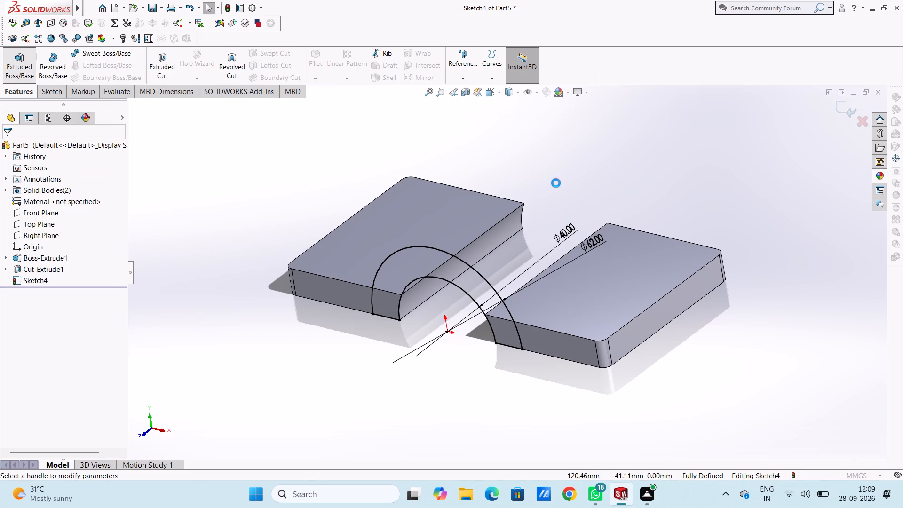
pyautogui.moveTo(585, 164); pyautogui.dragTo(565, 197, button='middle')
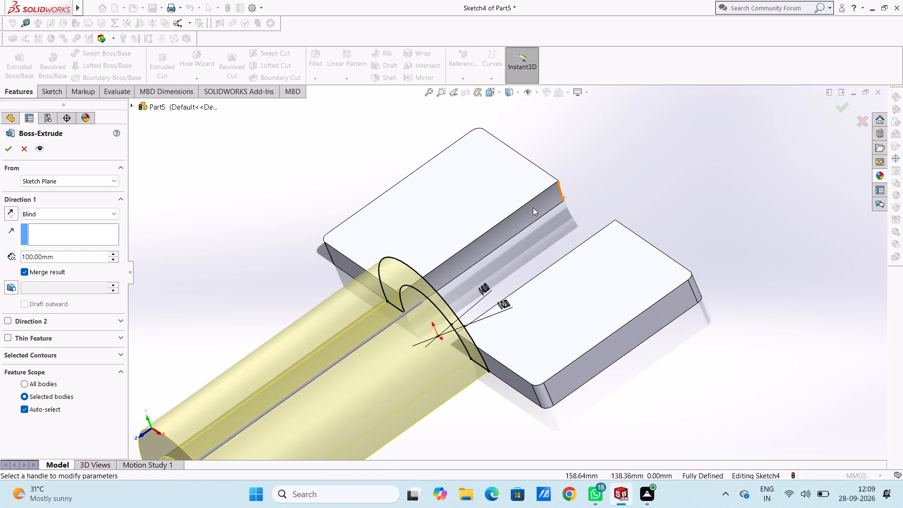
pyautogui.click(12, 214)
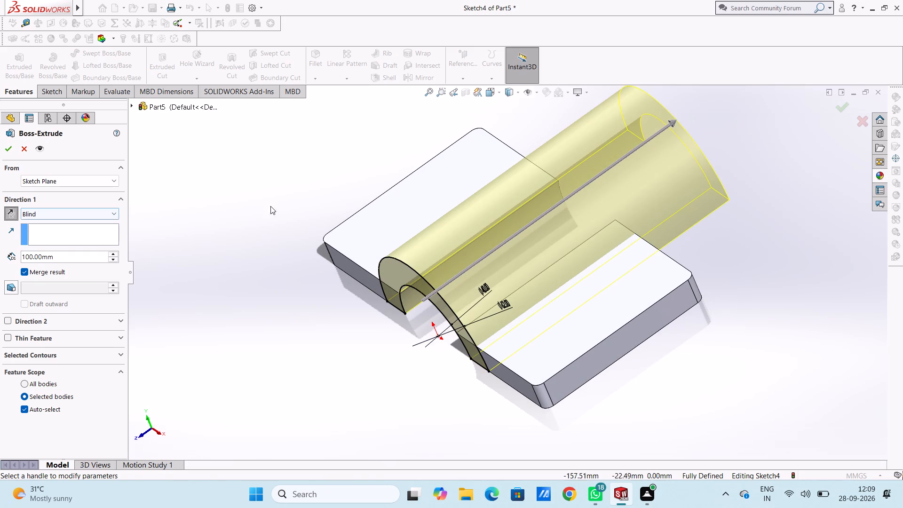
pyautogui.scroll(1, 663, 159)
pyautogui.moveTo(677, 134); pyautogui.dragTo(673, 159, button='middle')
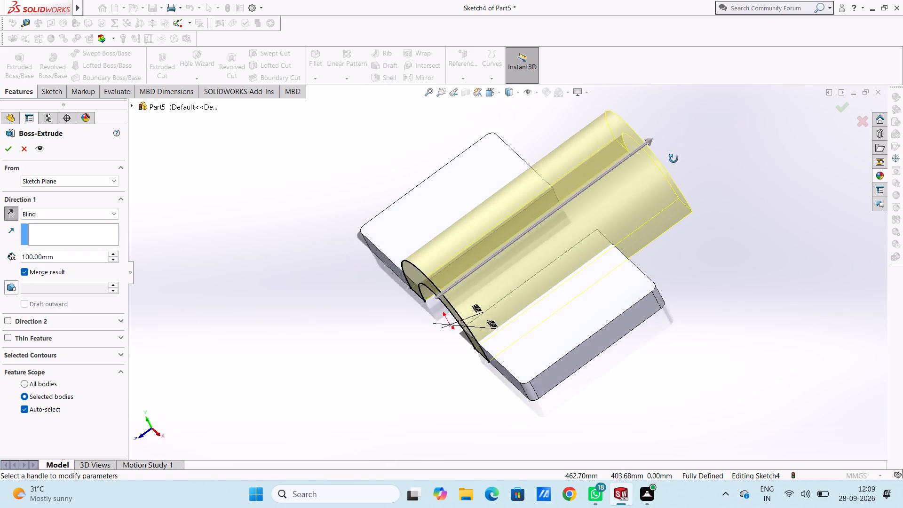
pyautogui.moveTo(673, 159); pyautogui.dragTo(673, 166, button='middle')
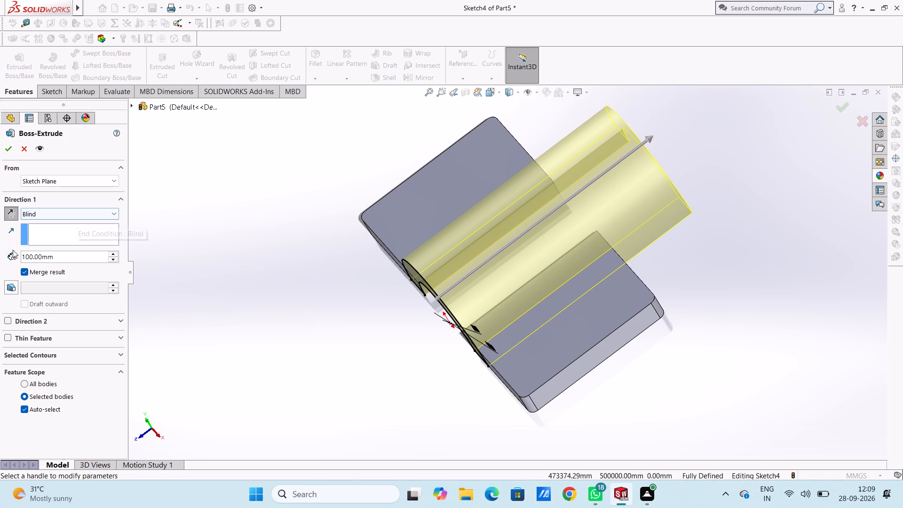
pyautogui.doubleClick(99, 257)
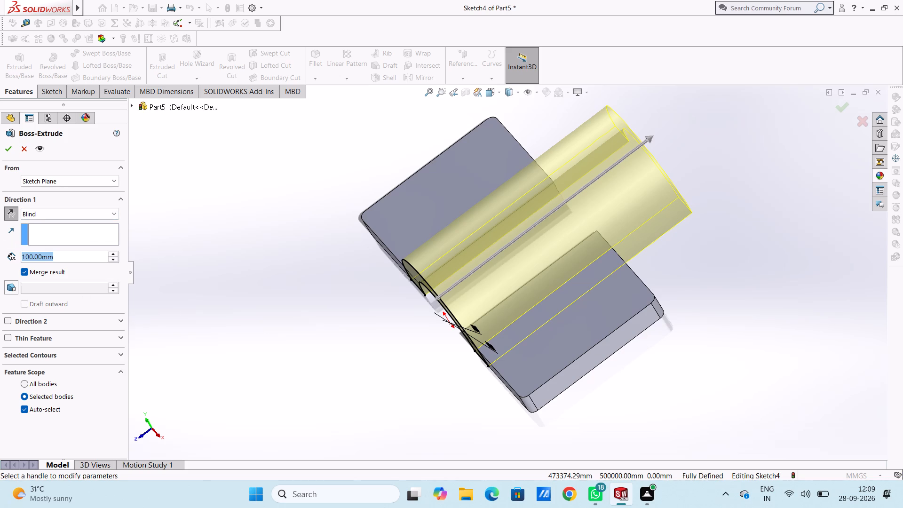
pyautogui.write('66')
pyautogui.press('Return')
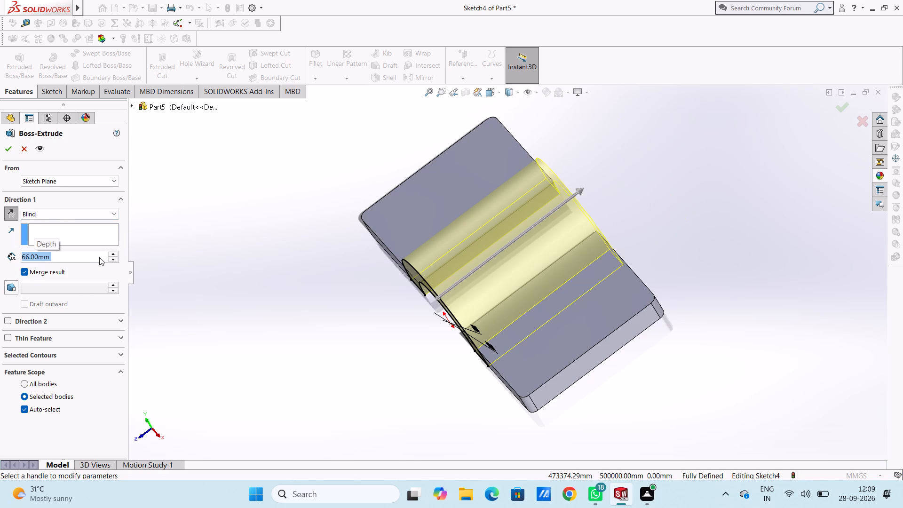
pyautogui.click(6, 156)
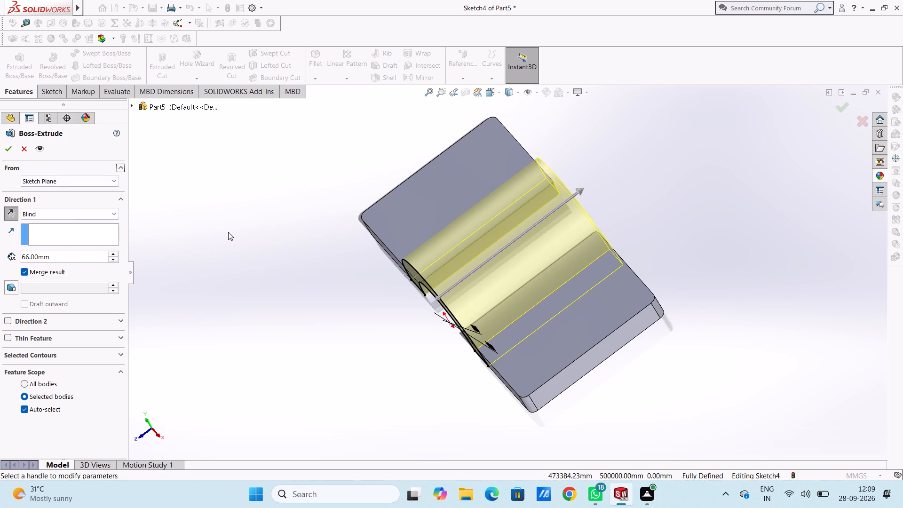
pyautogui.click(1, 145)
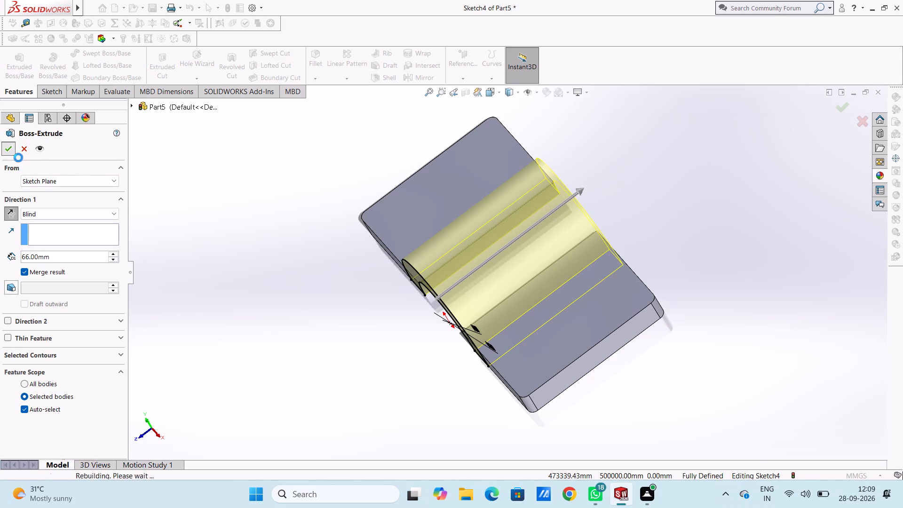
pyautogui.click(277, 208)
# Examine the arched boss and its joins with the plate from several angles.
pyautogui.moveTo(288, 195); pyautogui.dragTo(281, 199, button='middle')
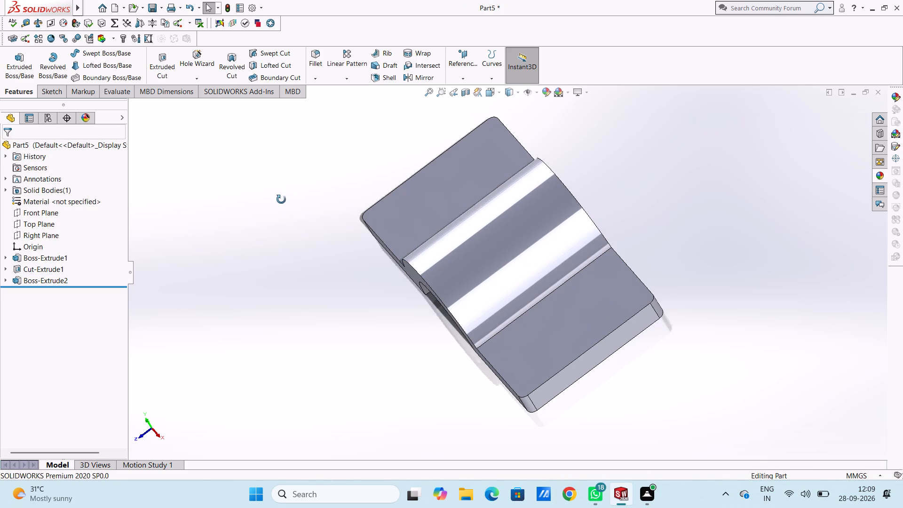
pyautogui.moveTo(281, 199); pyautogui.dragTo(302, 211, button='middle')
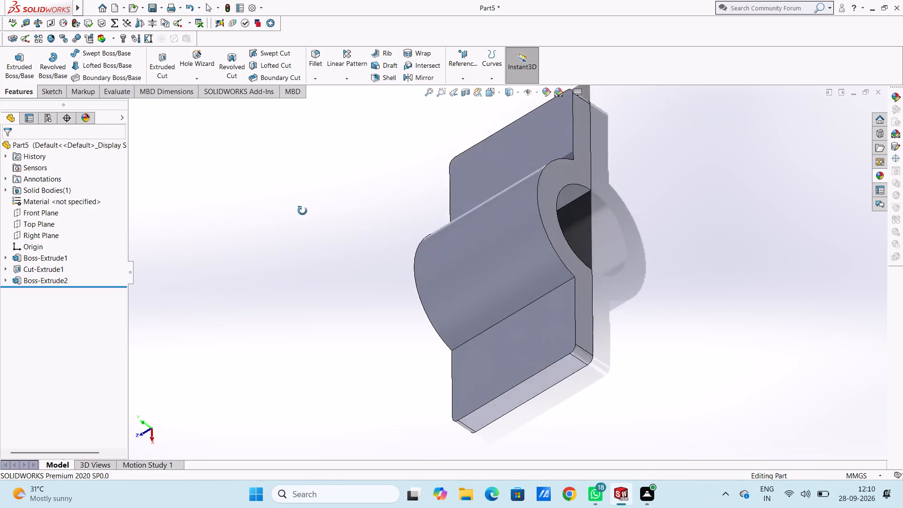
pyautogui.moveTo(302, 211); pyautogui.dragTo(361, 190, button='middle')
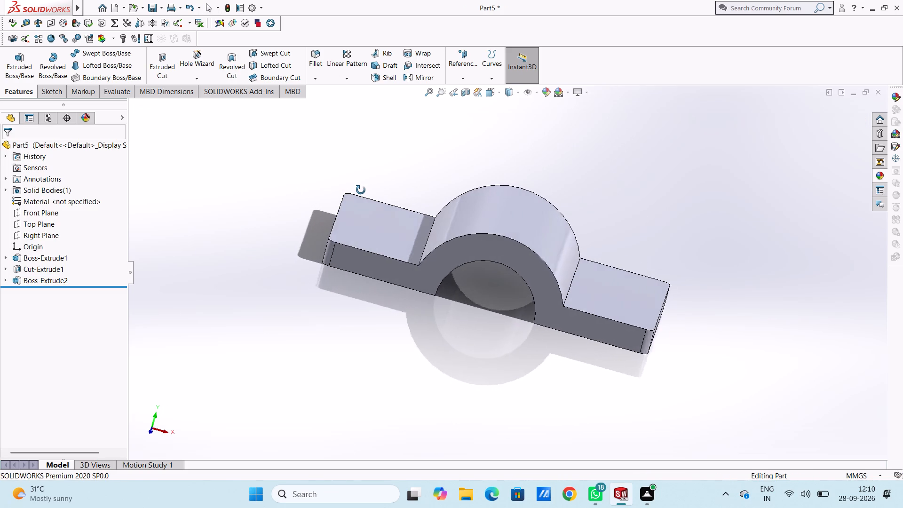
pyautogui.moveTo(361, 190); pyautogui.dragTo(361, 190, button='middle')
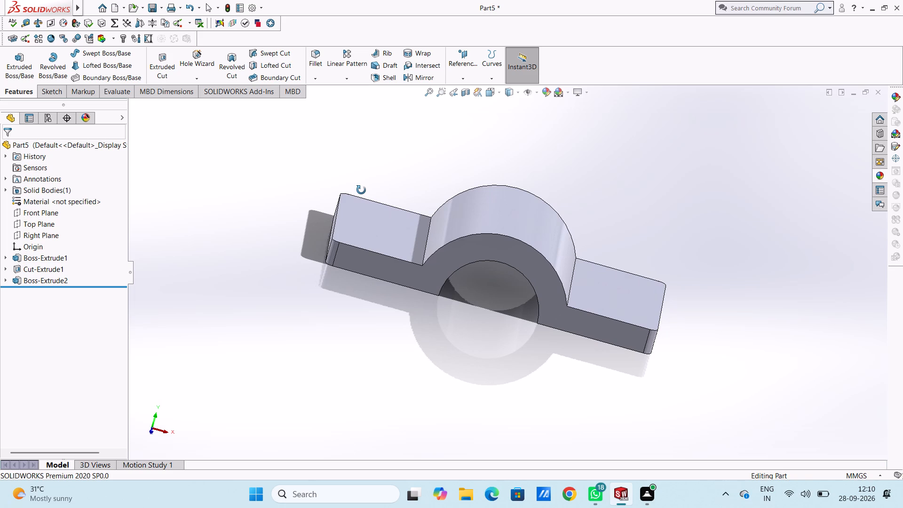
pyautogui.moveTo(361, 190); pyautogui.dragTo(319, 194, button='middle')
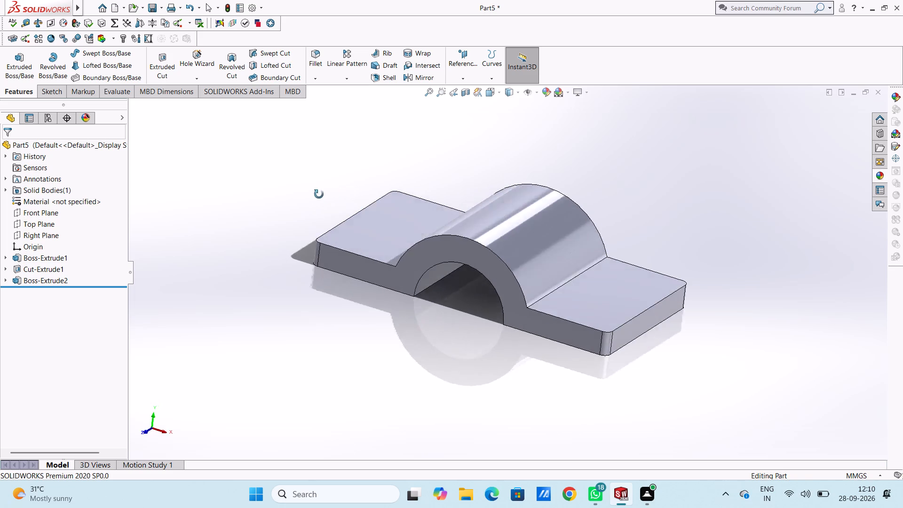
pyautogui.moveTo(319, 194); pyautogui.dragTo(328, 322, button='middle')
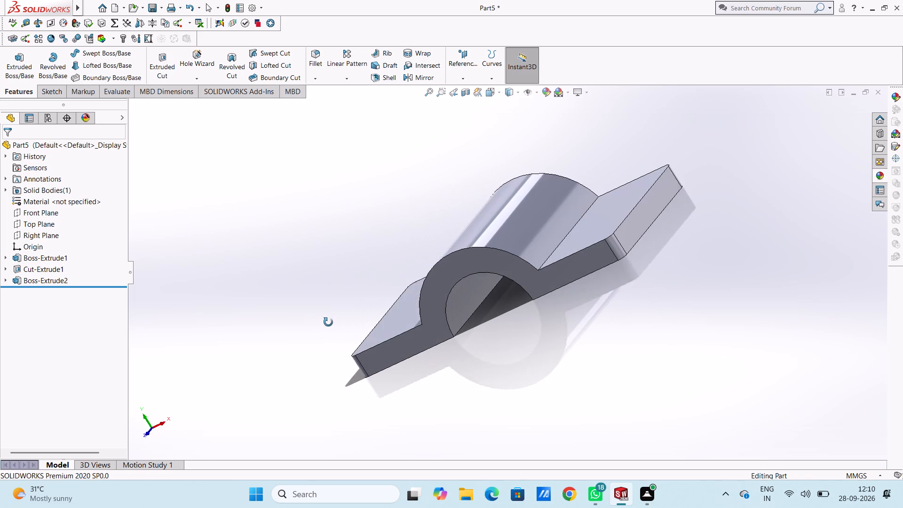
pyautogui.moveTo(328, 322); pyautogui.dragTo(330, 324, button='middle')
# Start a sketch on the part's front face and draw a three-point arc of 20 mm radius along the inner arch edge.
pyautogui.hotkey('ctrl', '1')
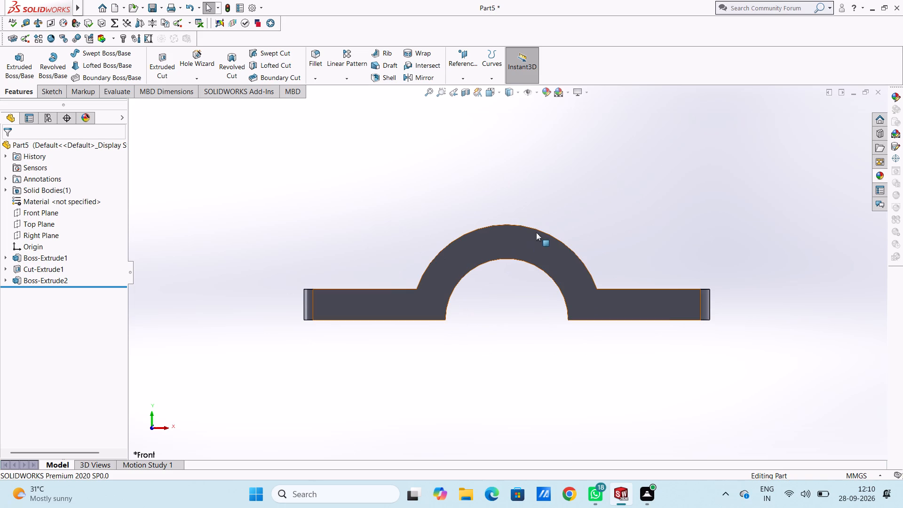
pyautogui.click(528, 247)
pyautogui.click(567, 216)
pyautogui.click(505, 170)
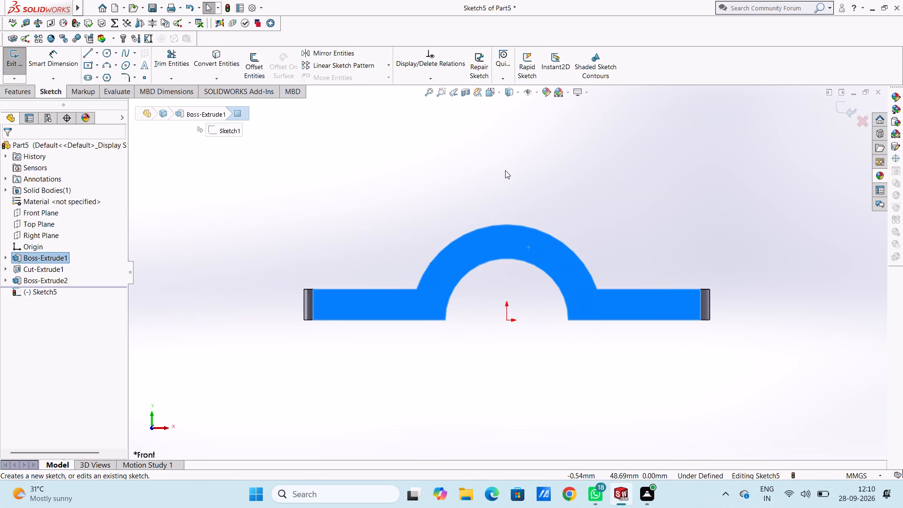
pyautogui.click(106, 62)
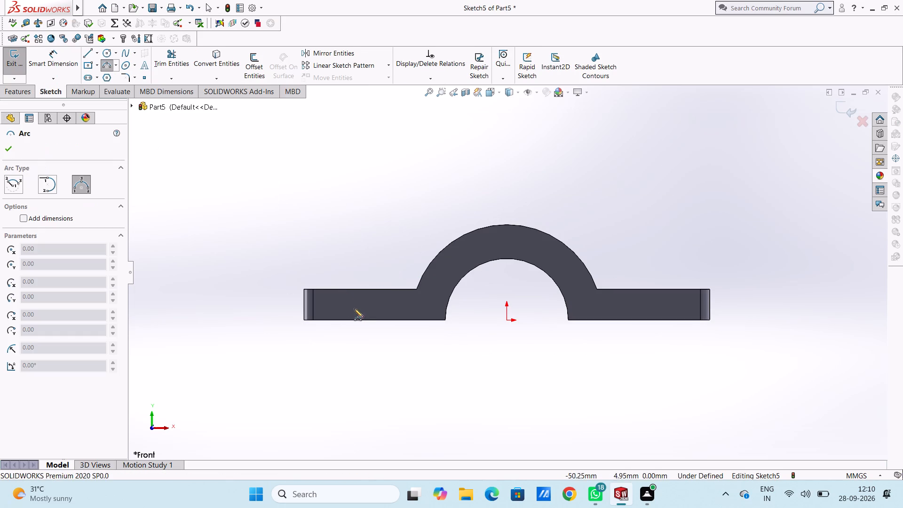
pyautogui.click(447, 321)
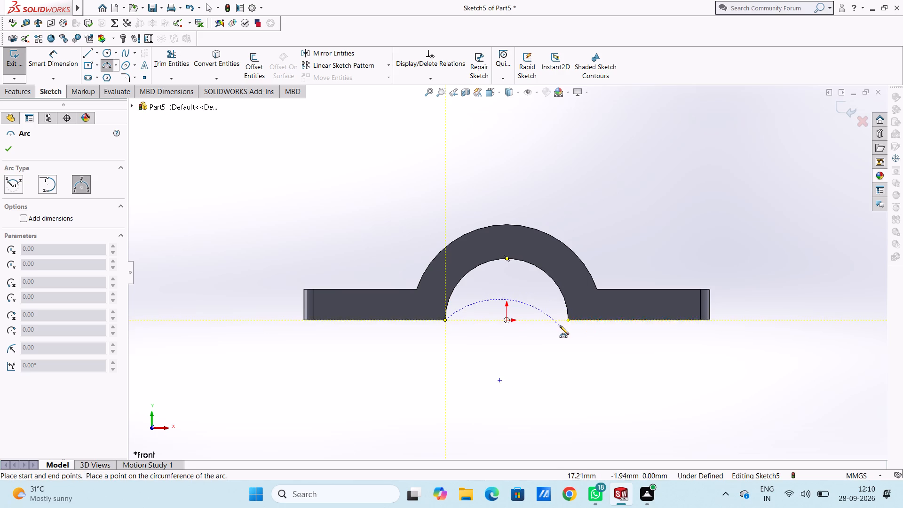
pyautogui.click(569, 320)
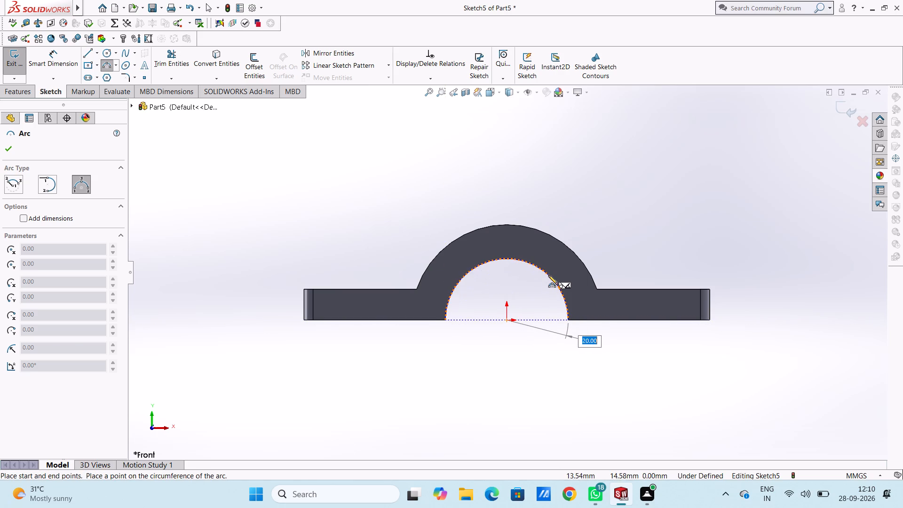
pyautogui.click(548, 275)
# Draw a circle of radius 29 mm centred on the origin.
pyautogui.click(103, 54)
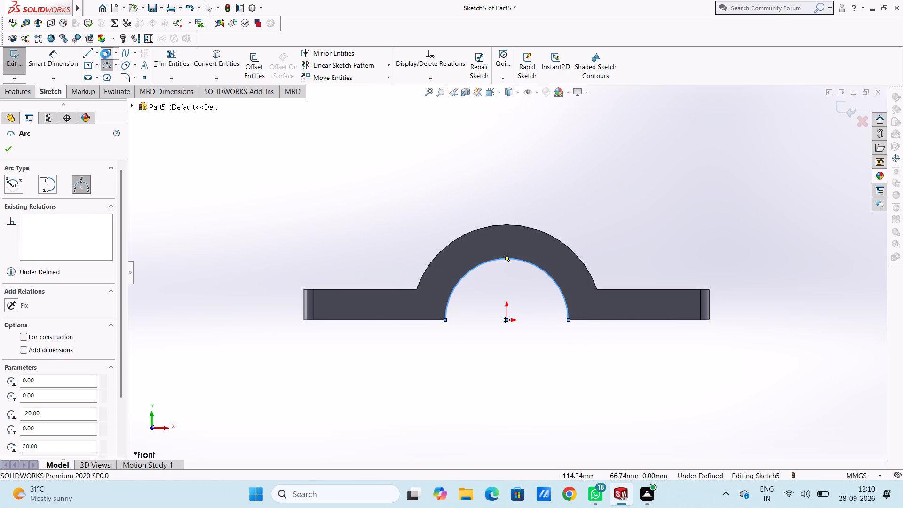
pyautogui.click(506, 319)
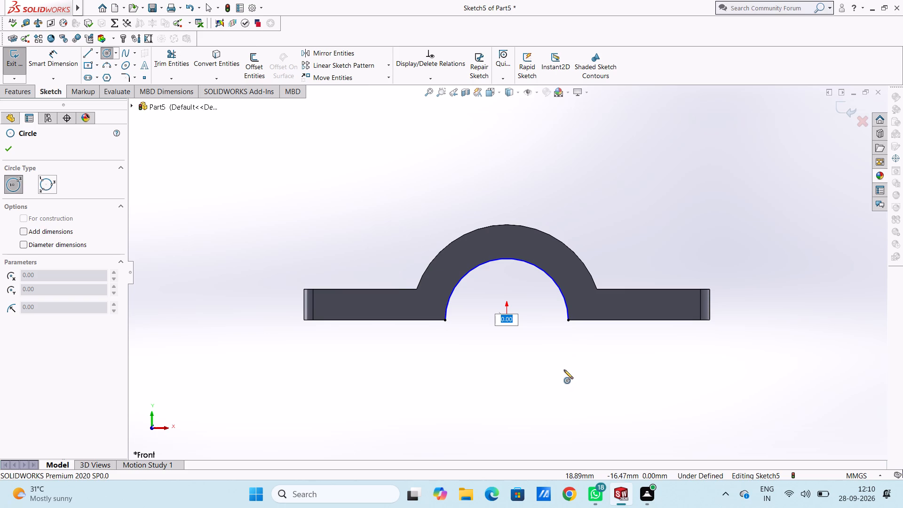
pyautogui.write('29')
pyautogui.press('Return')
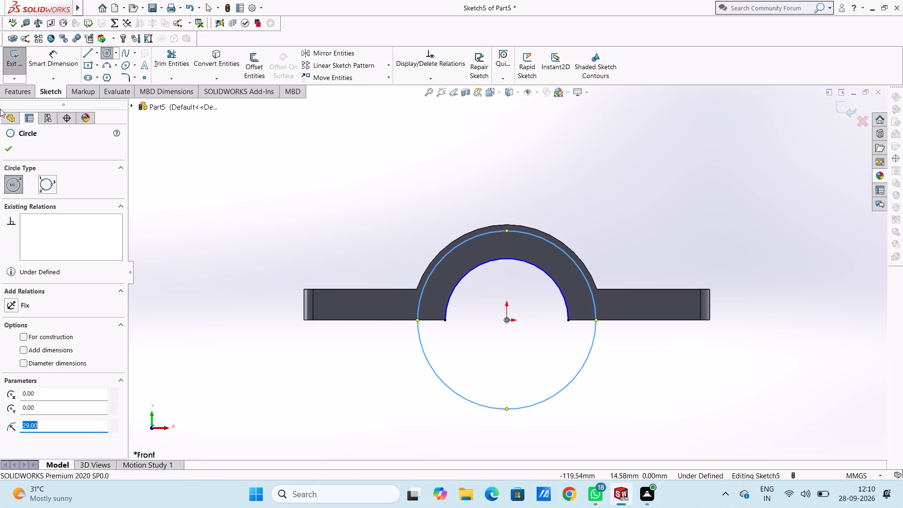
pyautogui.click(9, 150)
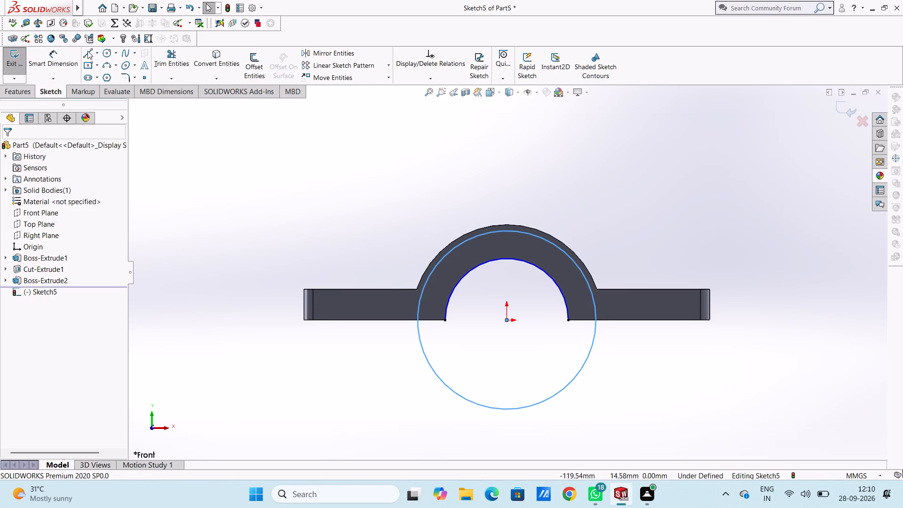
# Draw two 9 mm horizontal lines joining the arc's endpoints to the 29 mm radius circle on both sides.
pyautogui.click(87, 51)
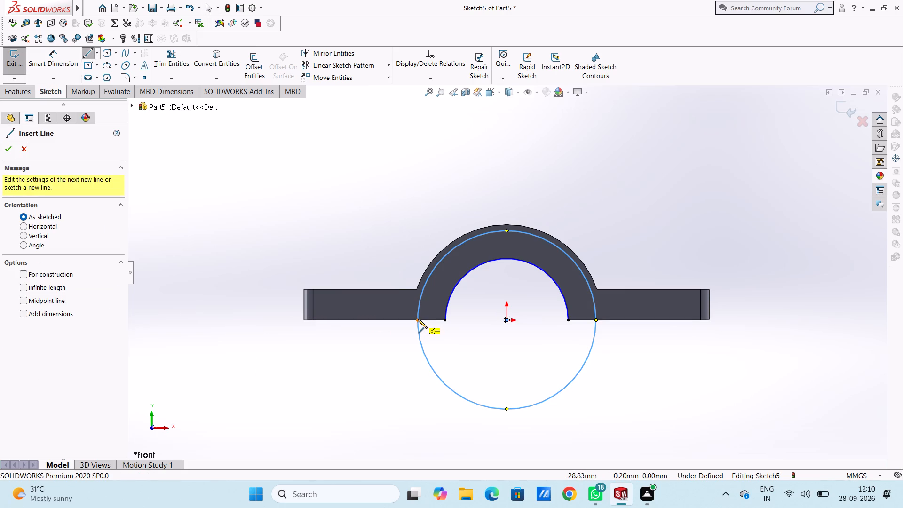
pyautogui.click(418, 319)
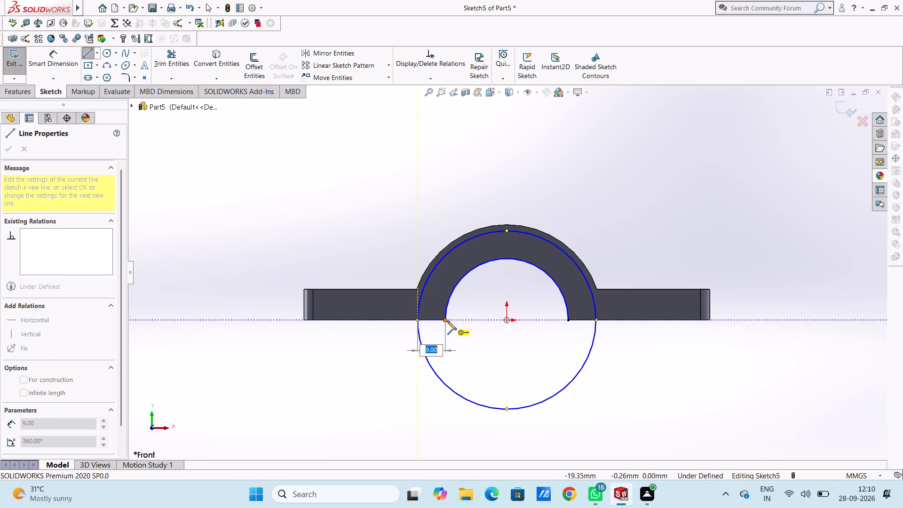
pyautogui.click(447, 321)
pyautogui.click(568, 321)
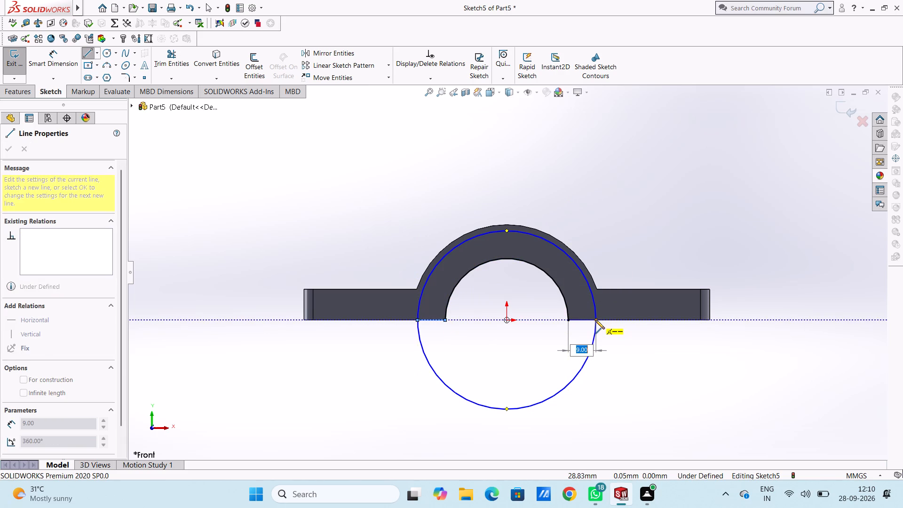
pyautogui.click(596, 320)
pyautogui.press('Escape')
pyautogui.press('Escape')
pyautogui.press('Escape')
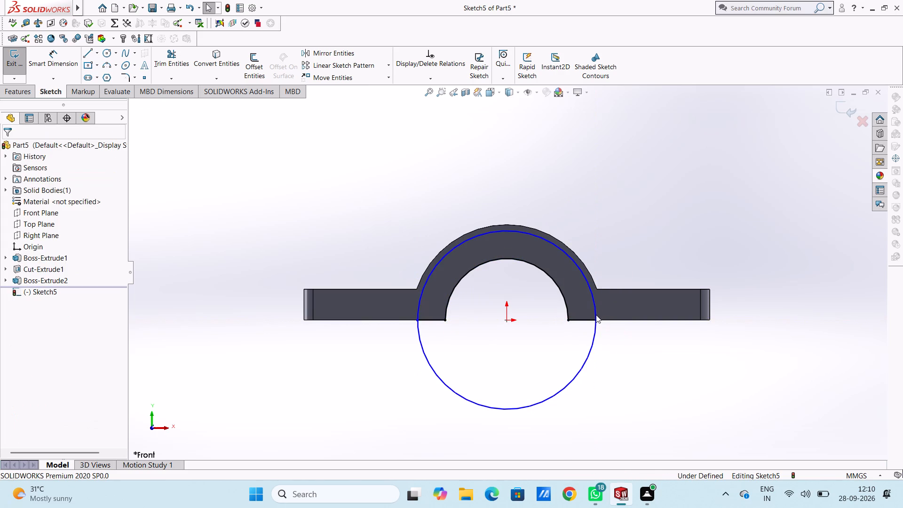
# Add a 58 mm diameter dimension to the outer circle.
pyautogui.click(47, 59)
pyautogui.click(585, 275)
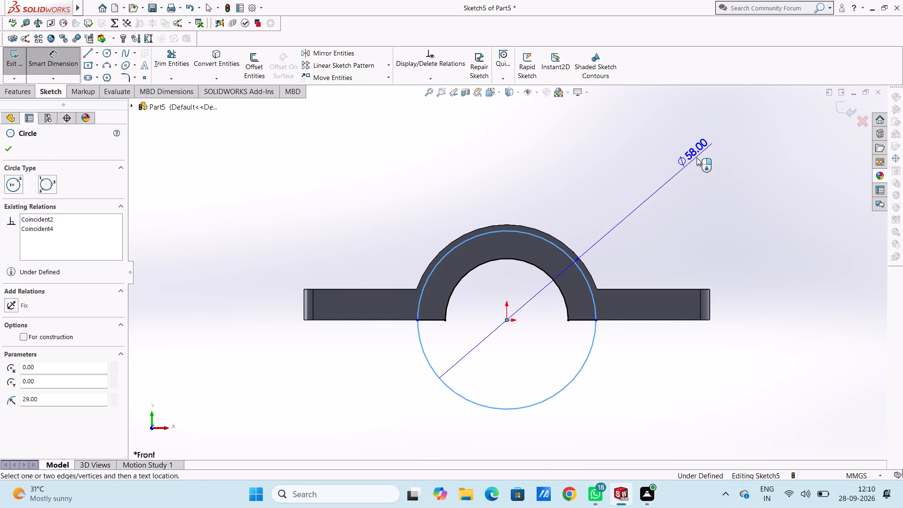
pyautogui.click(697, 157)
pyautogui.click(660, 139)
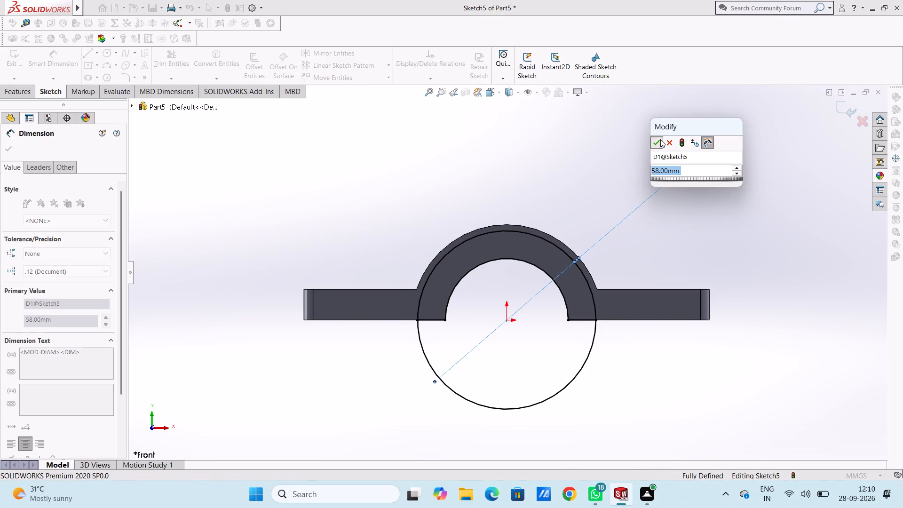
pyautogui.click(518, 160)
# Trim away the lower half of the outer circle, leaving a closed half-ring profile.
pyautogui.click(170, 58)
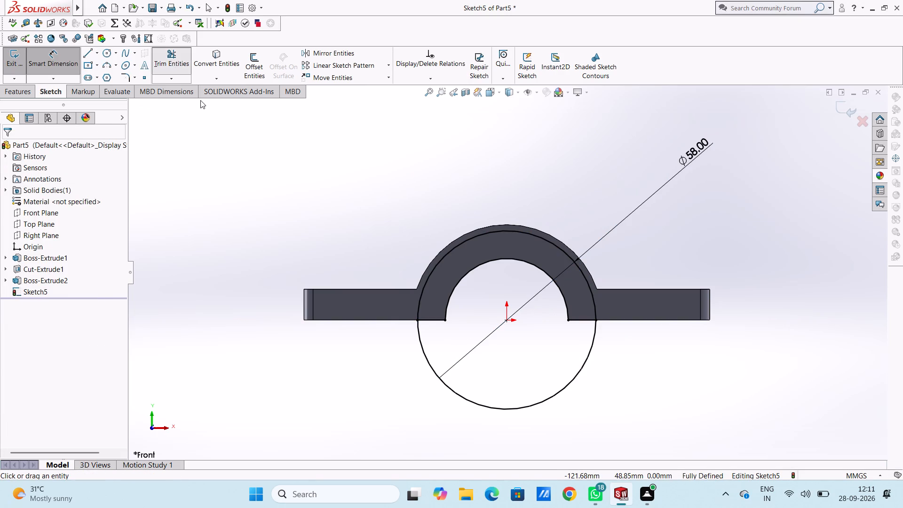
pyautogui.click(420, 335)
pyautogui.moveTo(575, 175); pyautogui.dragTo(559, 210, button='middle')
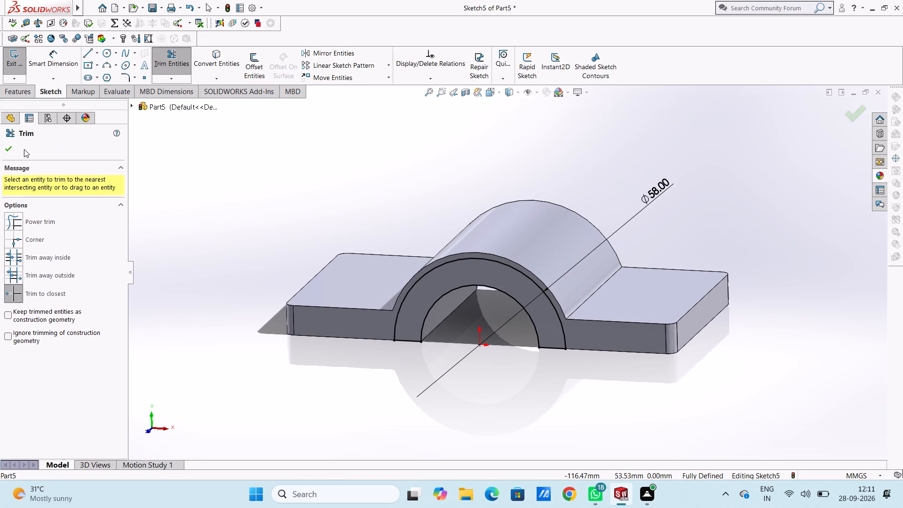
pyautogui.click(6, 144)
# Extrude the half-ring profile as a 4 mm blind boss outward from the front face, with merged result.
pyautogui.click(23, 94)
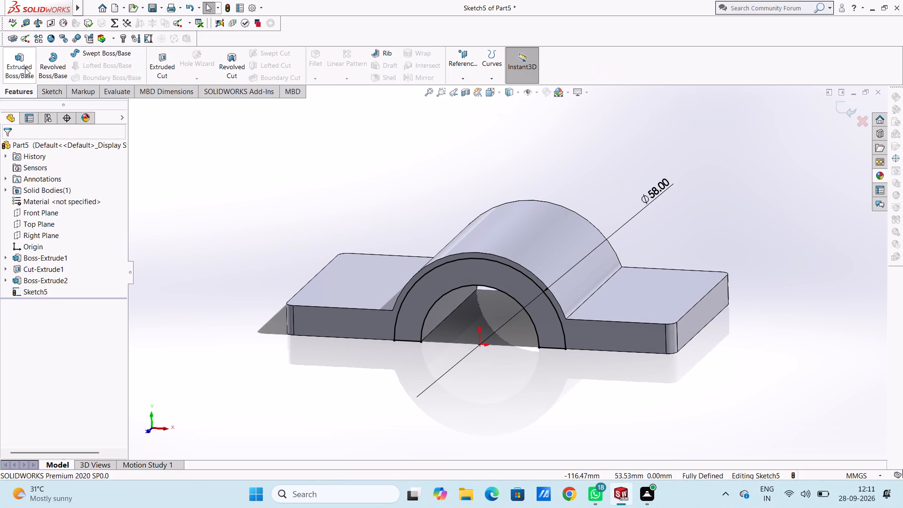
pyautogui.click(25, 67)
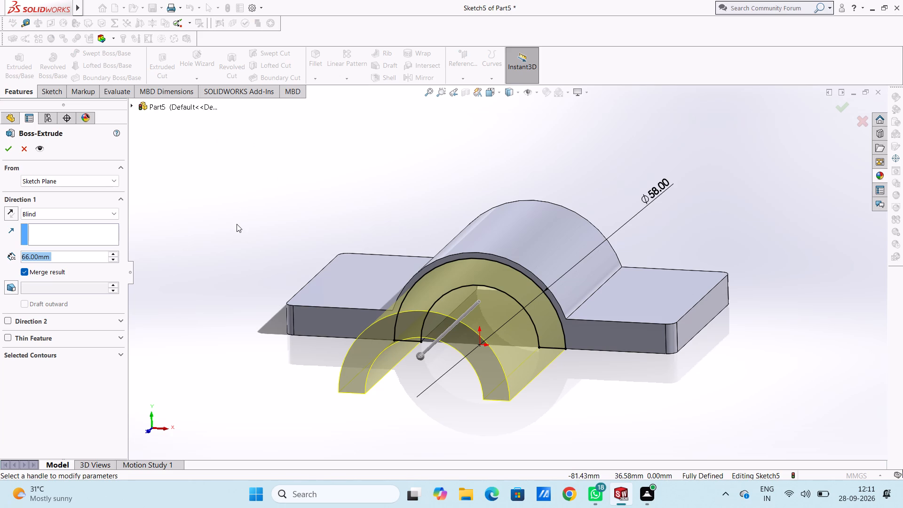
pyautogui.press('2')
pyautogui.press('Return')
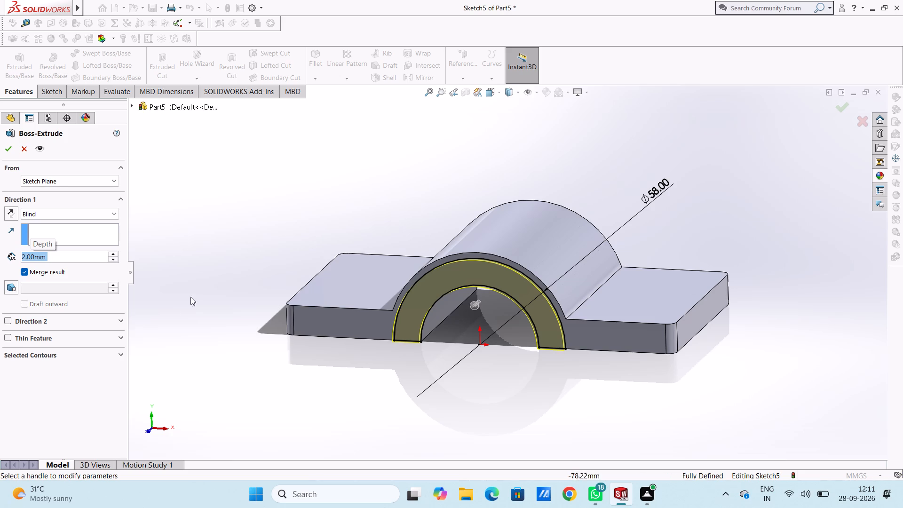
pyautogui.press('4')
pyautogui.press('Return')
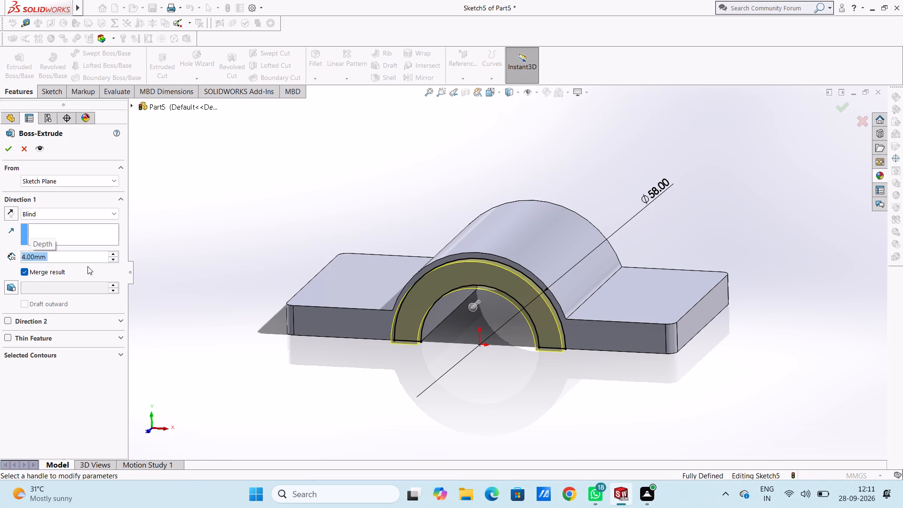
pyautogui.click(6, 150)
pyautogui.click(232, 184)
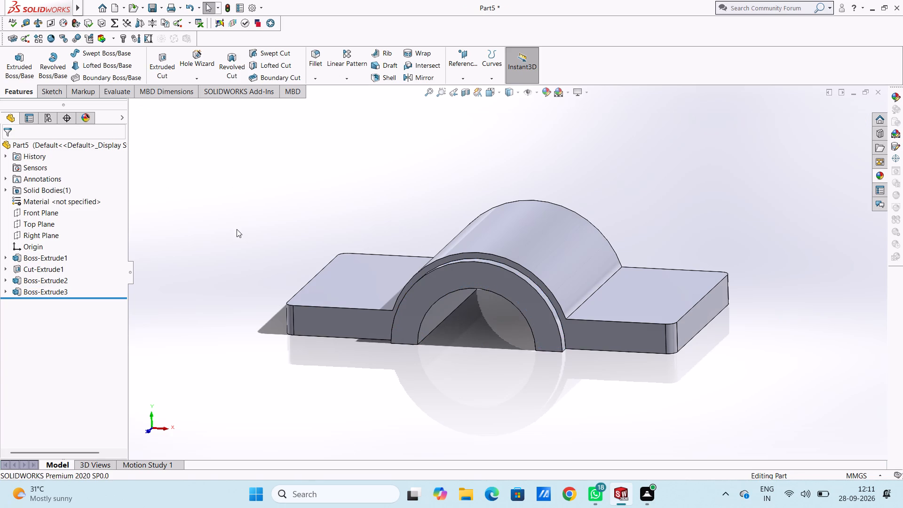
# Examine the raised half-ring on the front of the arch from several angles.
pyautogui.scroll(3, 237, 229)
pyautogui.moveTo(256, 228); pyautogui.dragTo(240, 199, button='middle')
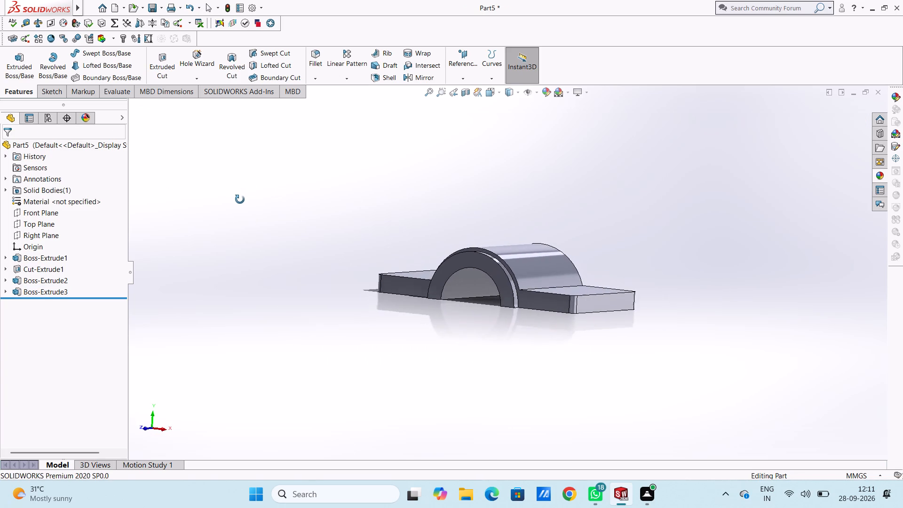
pyautogui.moveTo(240, 199); pyautogui.dragTo(251, 262, button='middle')
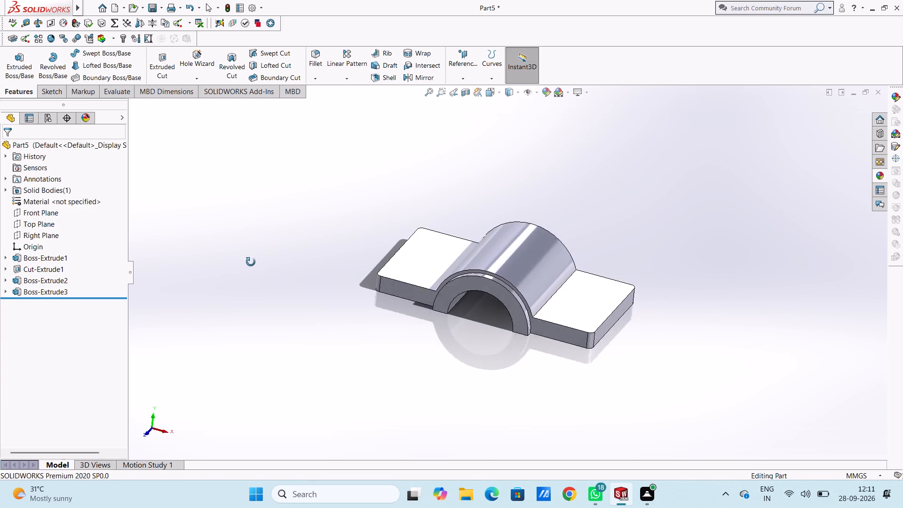
pyautogui.moveTo(251, 262); pyautogui.dragTo(246, 268, button='middle')
pyautogui.hotkey('ctrl', '7')
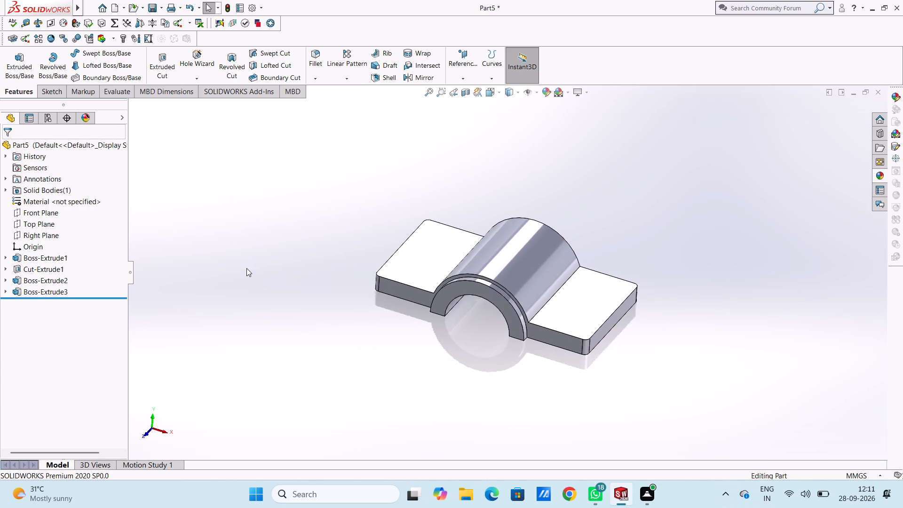
pyautogui.scroll(2, 283, 278)
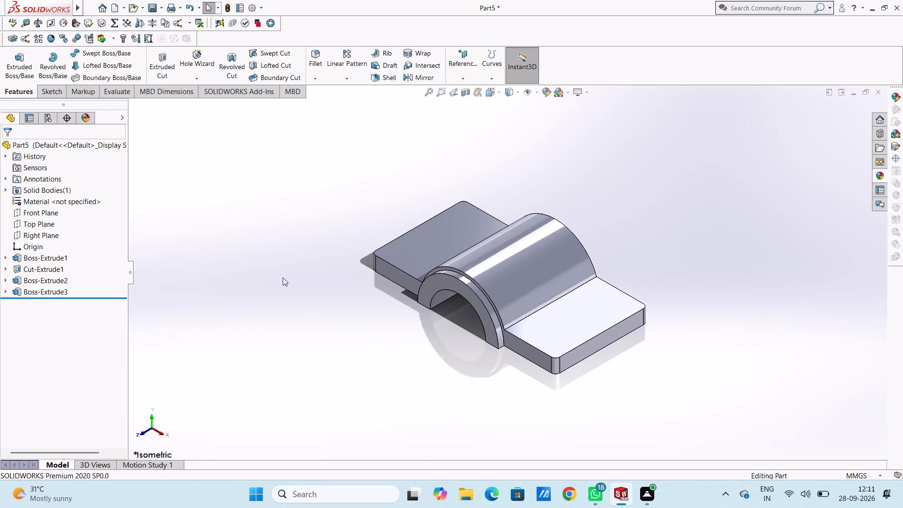
pyautogui.moveTo(288, 269); pyautogui.dragTo(284, 294, button='middle')
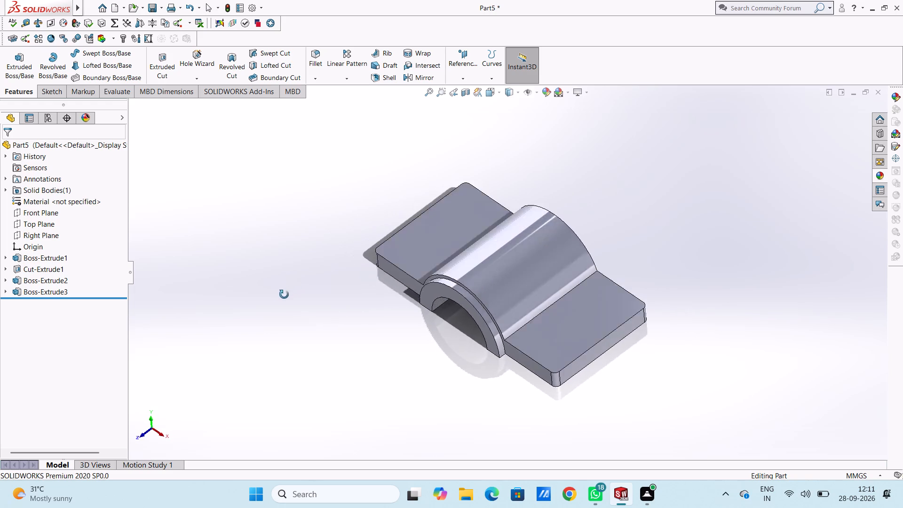
pyautogui.moveTo(284, 294); pyautogui.dragTo(274, 317, button='middle')
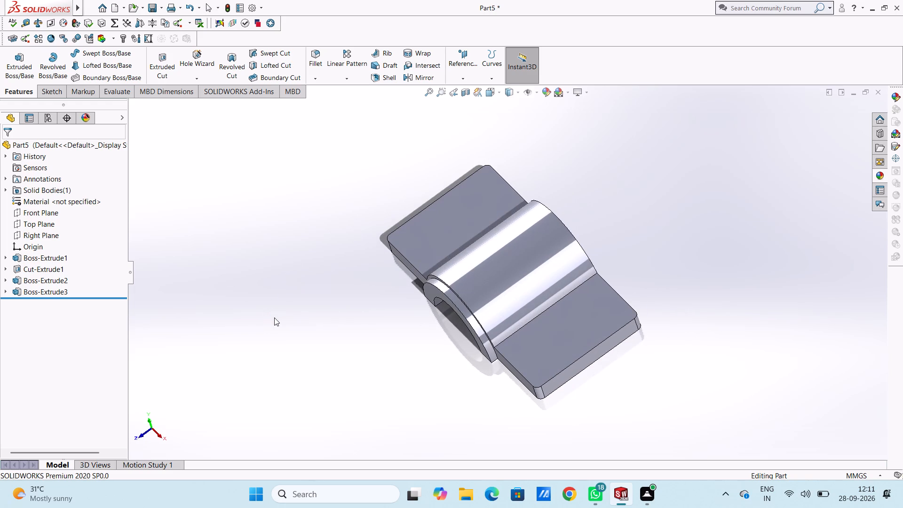
# Start a sketch on the part's back face and draw a circle of radius 29 mm centred on the origin.
pyautogui.hotkey('ctrl', '4')
pyautogui.hotkey('ctrl', '2')
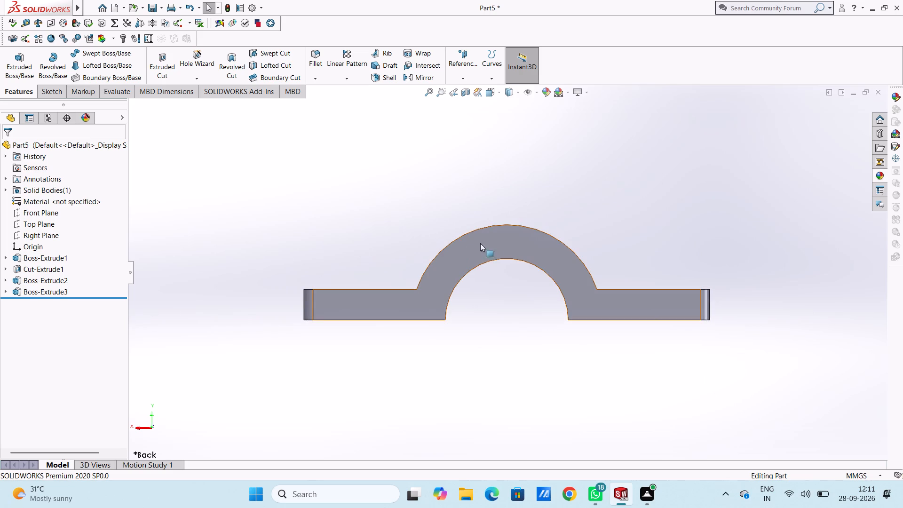
pyautogui.click(493, 246)
pyautogui.click(537, 226)
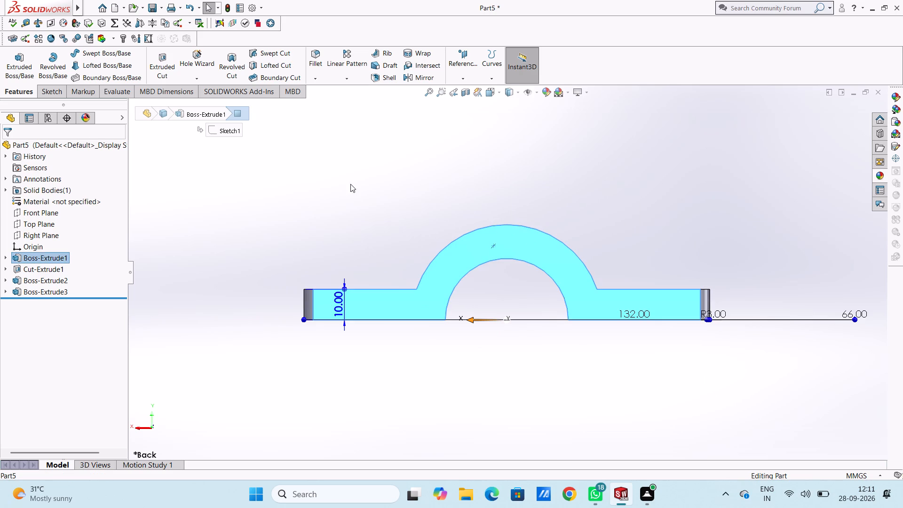
pyautogui.click(350, 184)
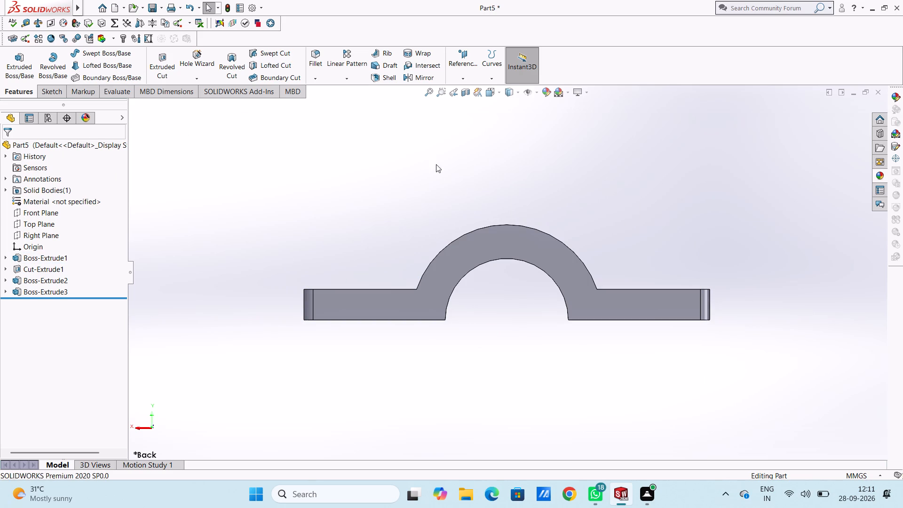
pyautogui.click(488, 243)
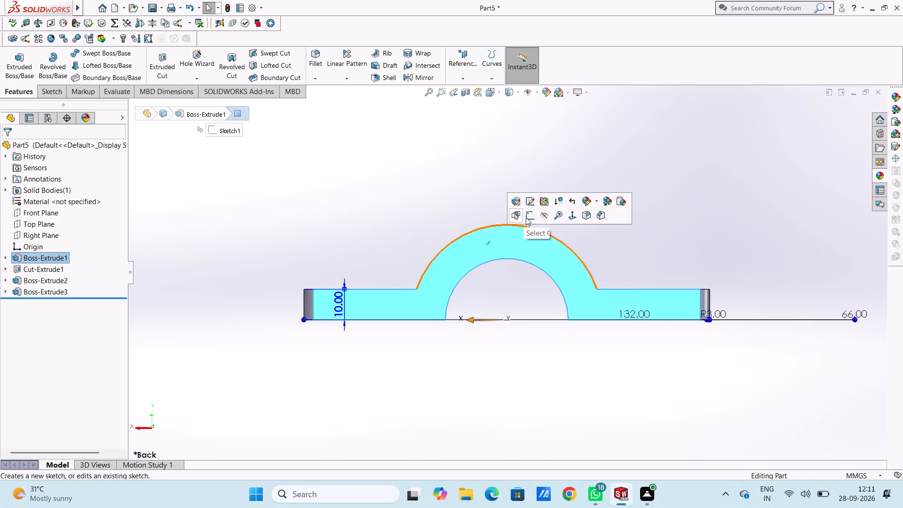
pyautogui.click(526, 217)
pyautogui.click(437, 212)
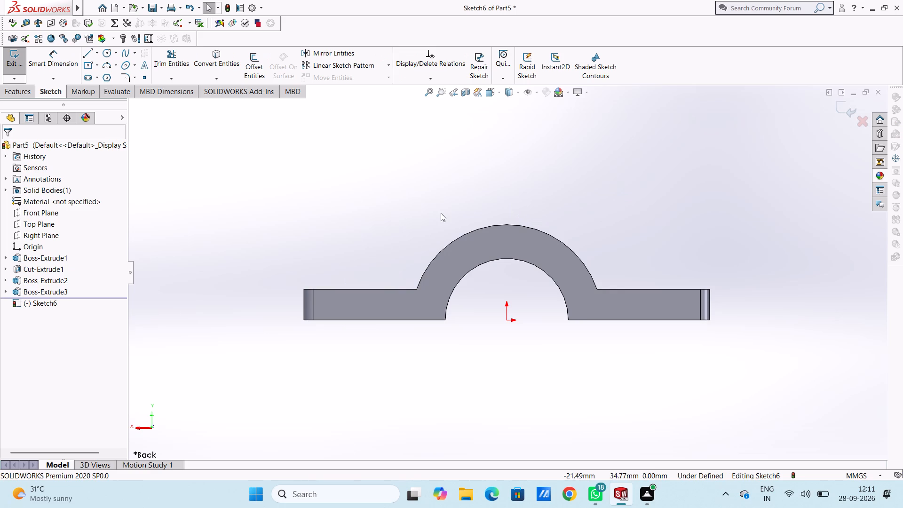
pyautogui.click(105, 49)
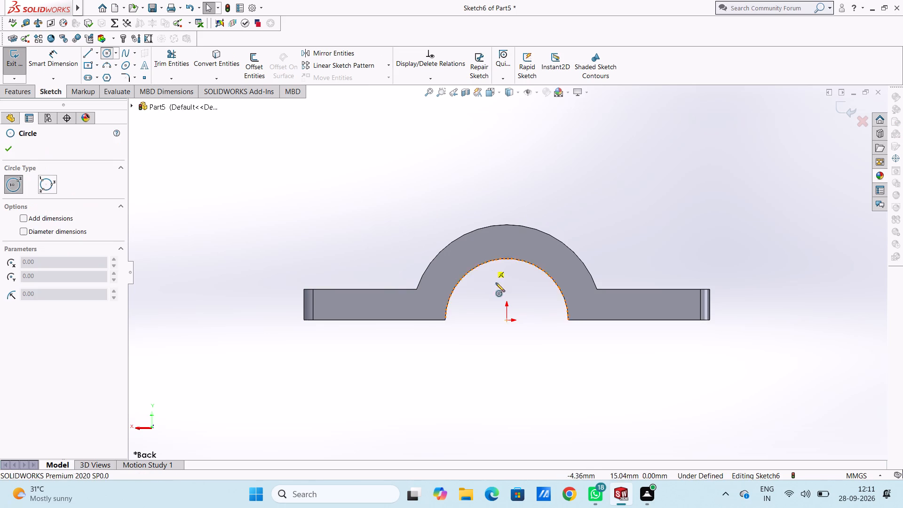
pyautogui.click(506, 320)
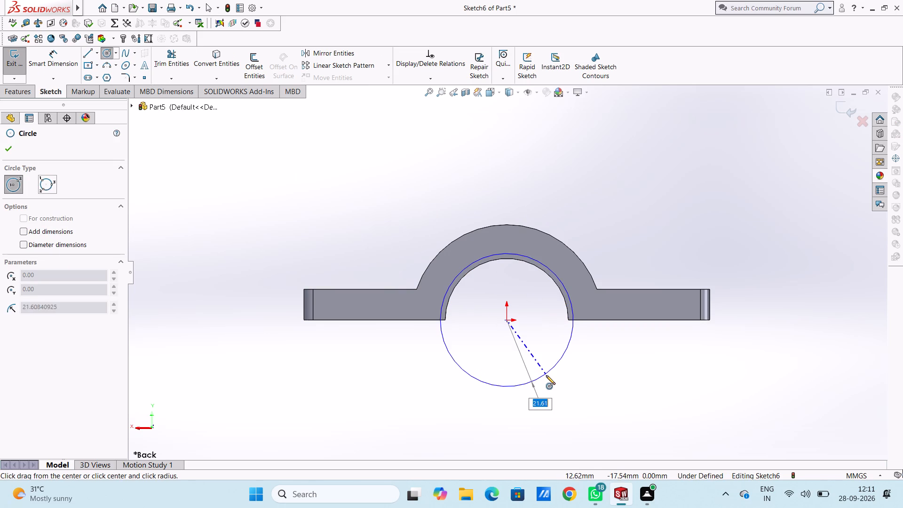
pyautogui.write('29')
pyautogui.press('Return')
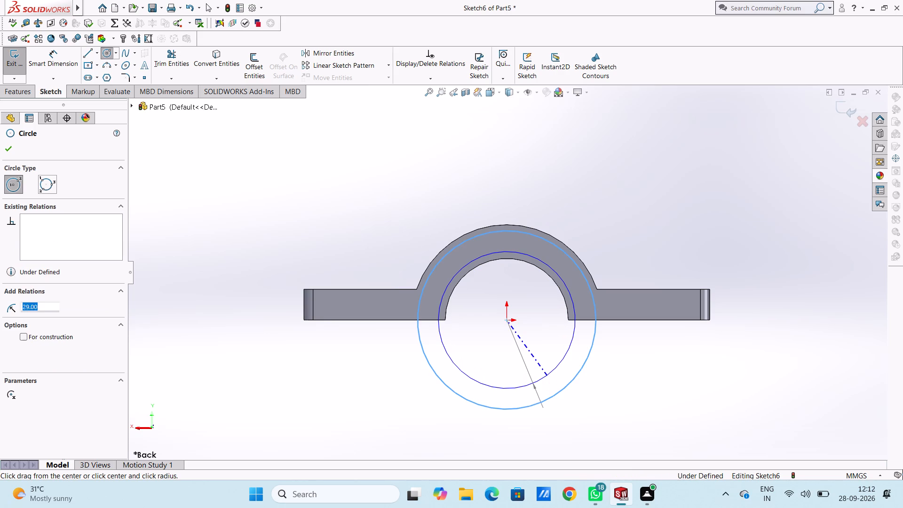
pyautogui.click(8, 151)
# Draw a three-point arc of 20 mm radius along the inner arch edge of the back face.
pyautogui.click(109, 61)
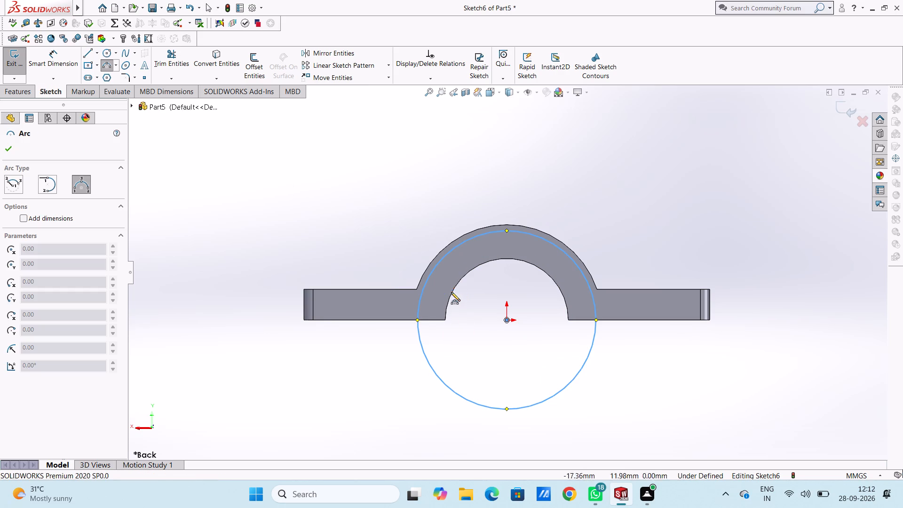
pyautogui.click(445, 320)
pyautogui.click(569, 321)
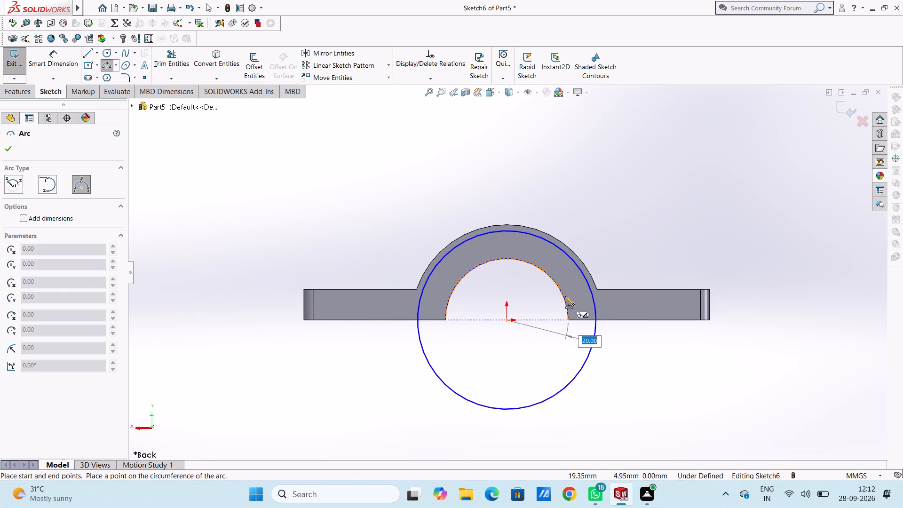
pyautogui.click(561, 294)
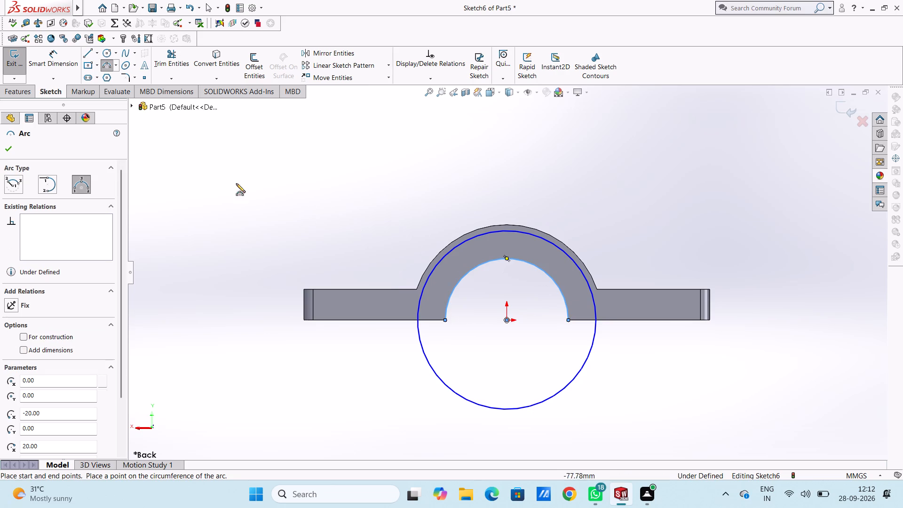
pyautogui.click(14, 147)
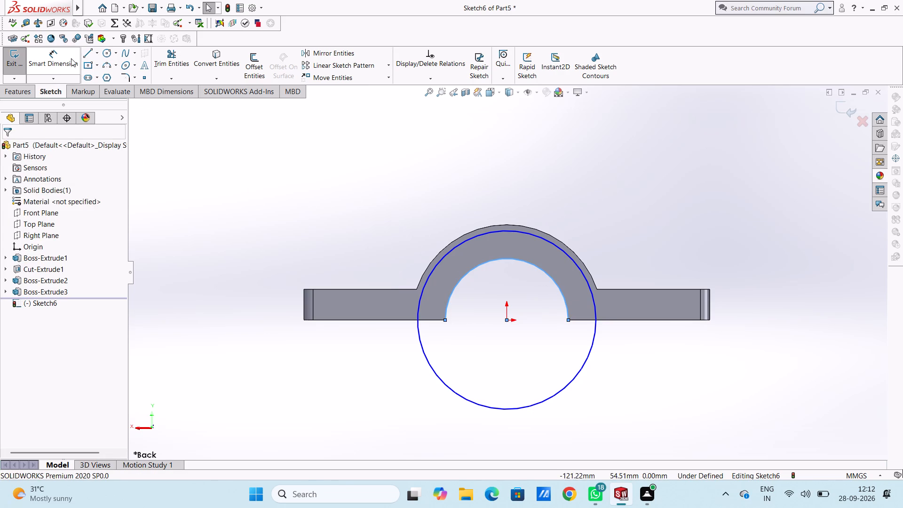
# Draw a 58 mm horizontal line across the circle's diameter, through the origin.
pyautogui.click(84, 54)
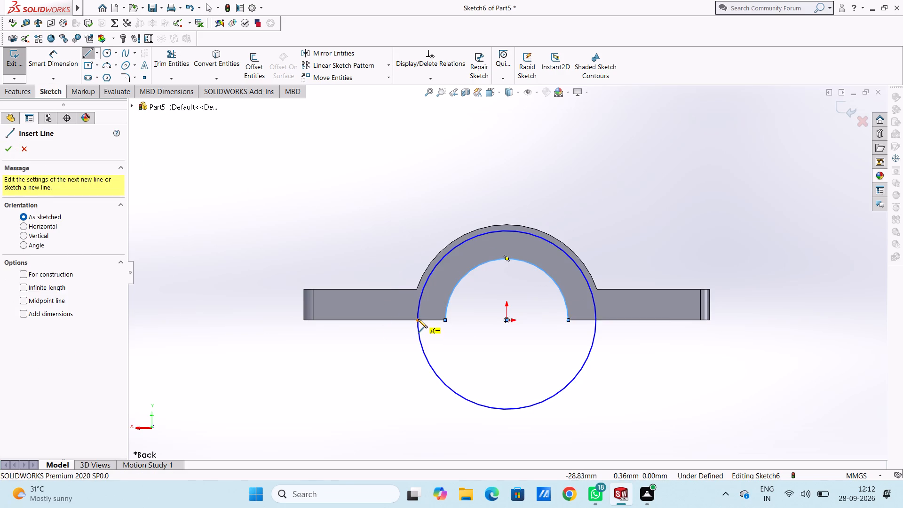
pyautogui.click(418, 319)
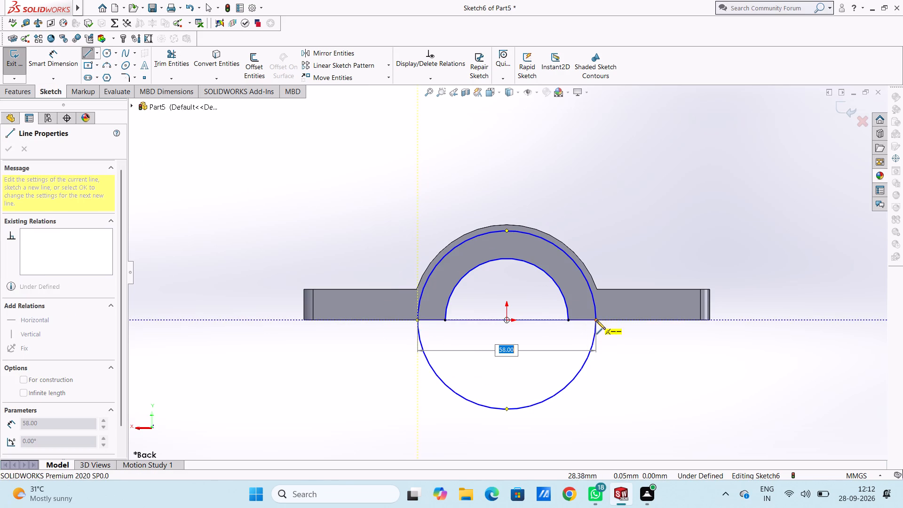
pyautogui.click(597, 321)
pyautogui.press('Escape')
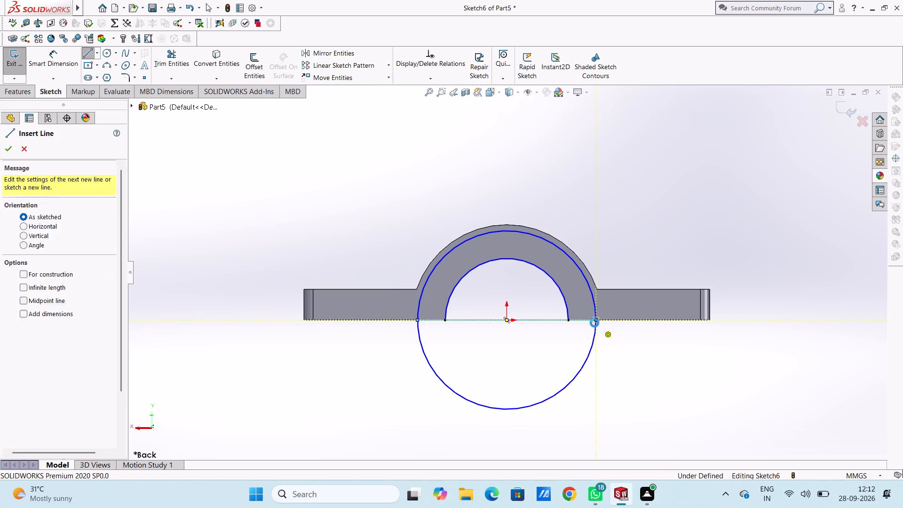
pyautogui.press('Escape')
pyautogui.press('Escape')
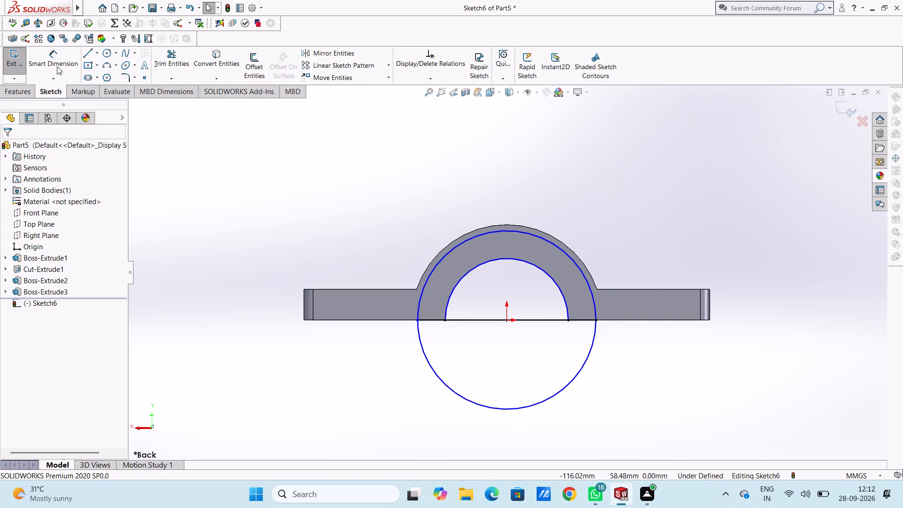
# Trim away the circle's lower half and the line segment between the inner arc's ends, leaving a half-ring profile.
pyautogui.click(180, 60)
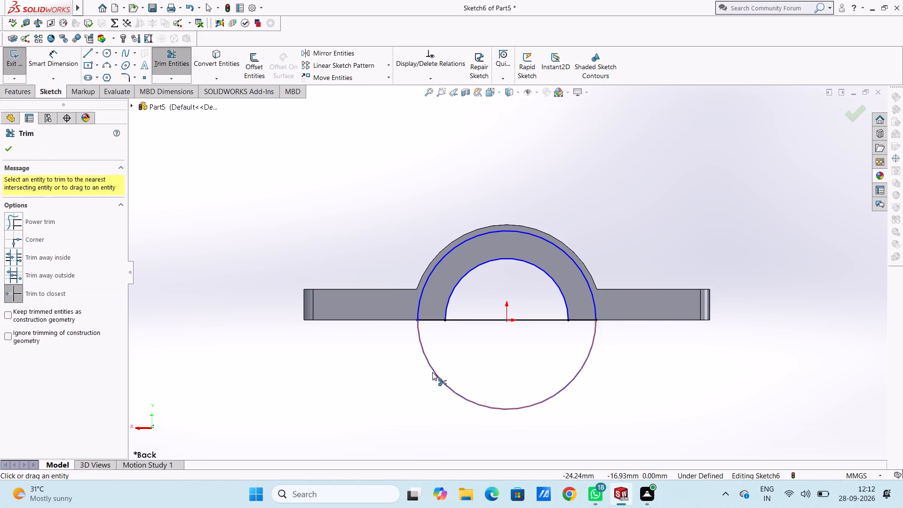
pyautogui.click(432, 372)
pyautogui.click(487, 323)
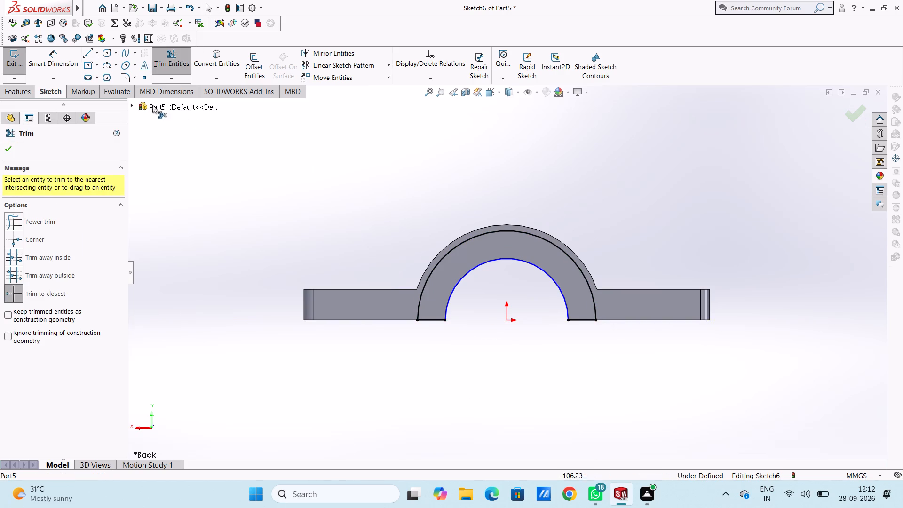
pyautogui.click(16, 147)
pyautogui.click(7, 153)
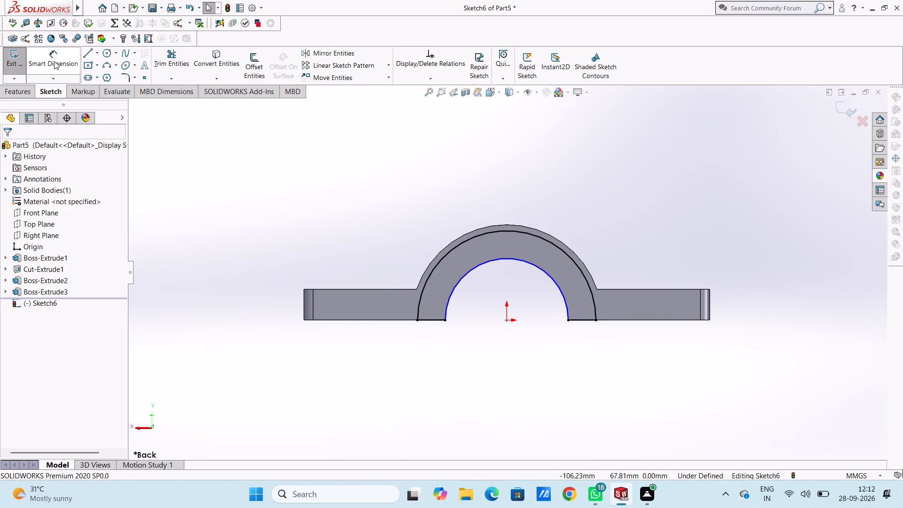
# Dimension the radius of the half-ring profile's inner arc.
pyautogui.click(58, 53)
pyautogui.click(552, 274)
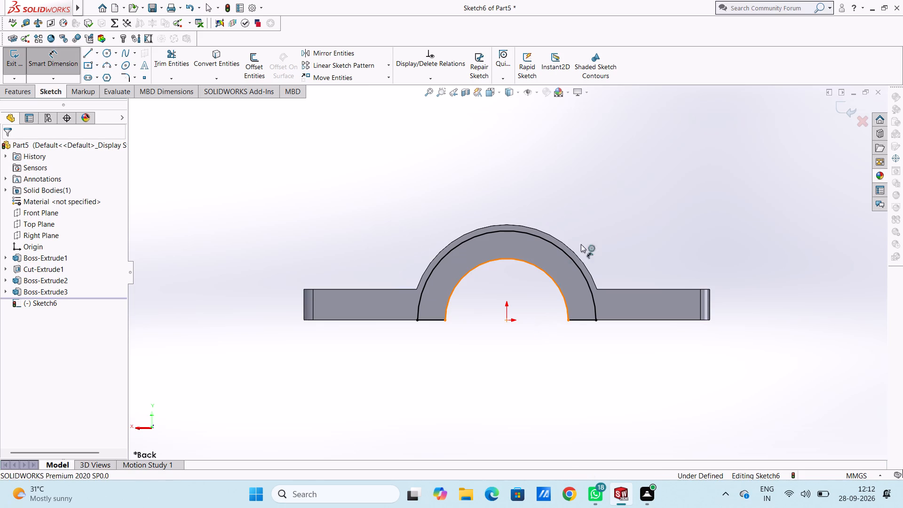
pyautogui.click(667, 189)
pyautogui.click(629, 177)
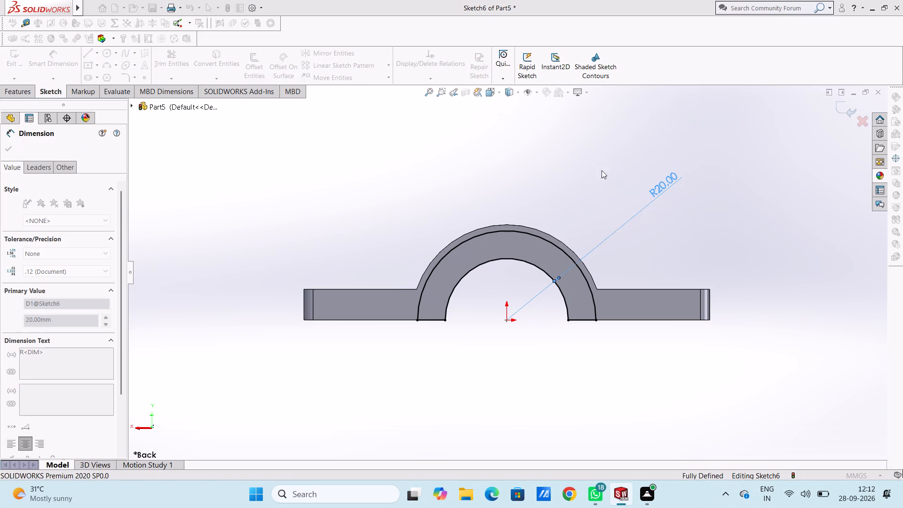
pyautogui.click(596, 170)
pyautogui.click(596, 170)
# Extrude the half-ring profile 4 mm outward from the part's back face, merged with the body.
pyautogui.moveTo(625, 164); pyautogui.dragTo(589, 204, button='middle')
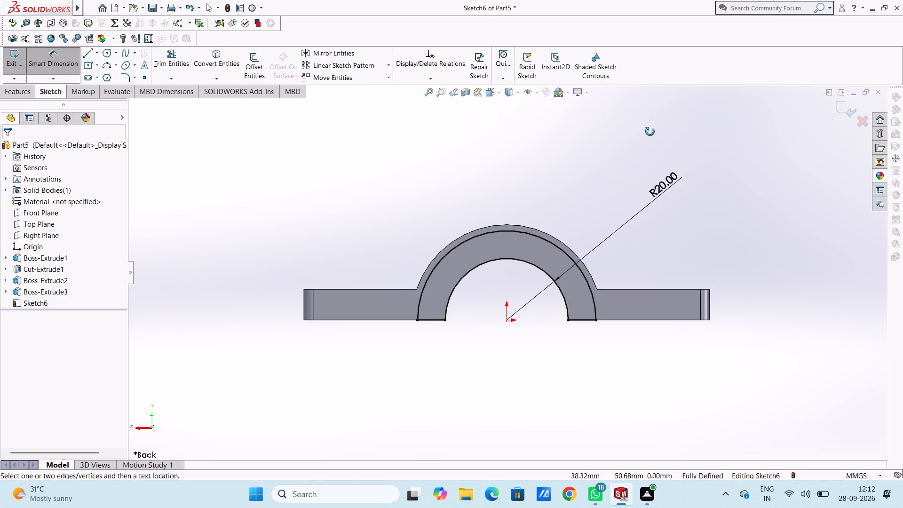
pyautogui.moveTo(650, 135); pyautogui.dragTo(625, 161, button='middle')
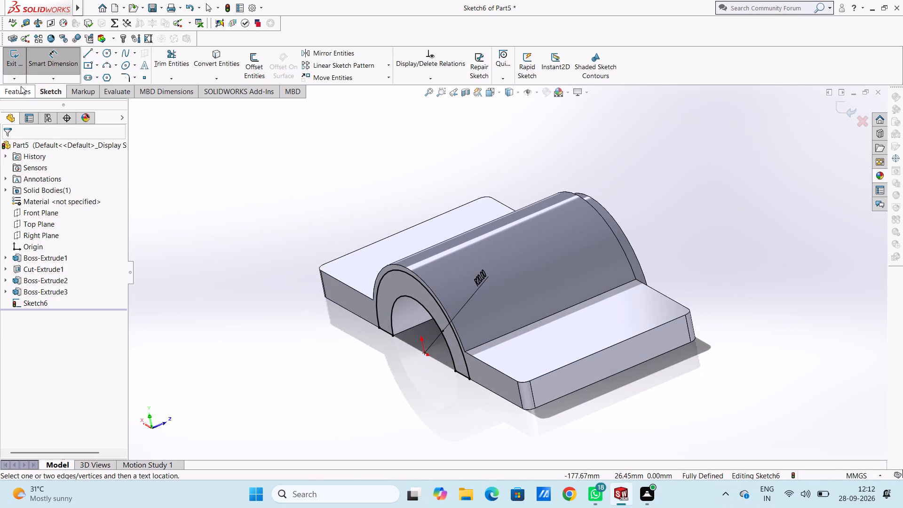
pyautogui.click(21, 91)
pyautogui.click(15, 67)
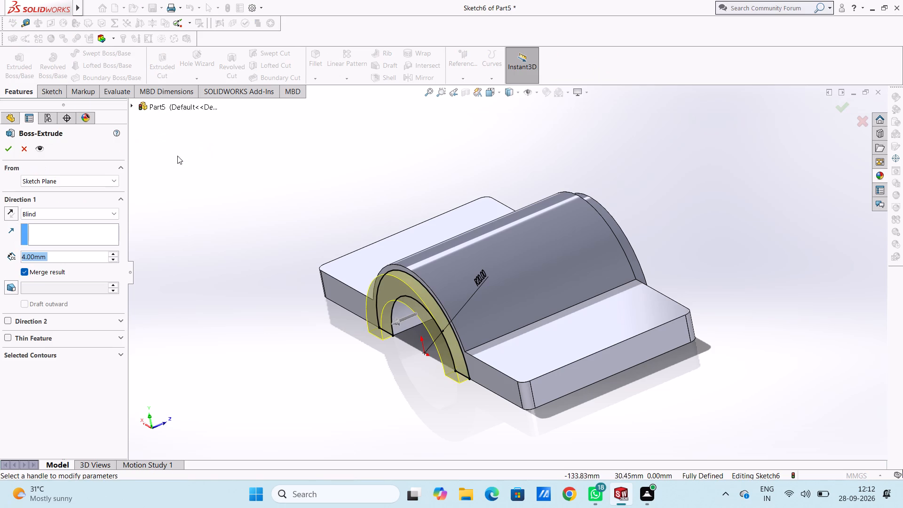
pyautogui.click(11, 152)
pyautogui.click(204, 165)
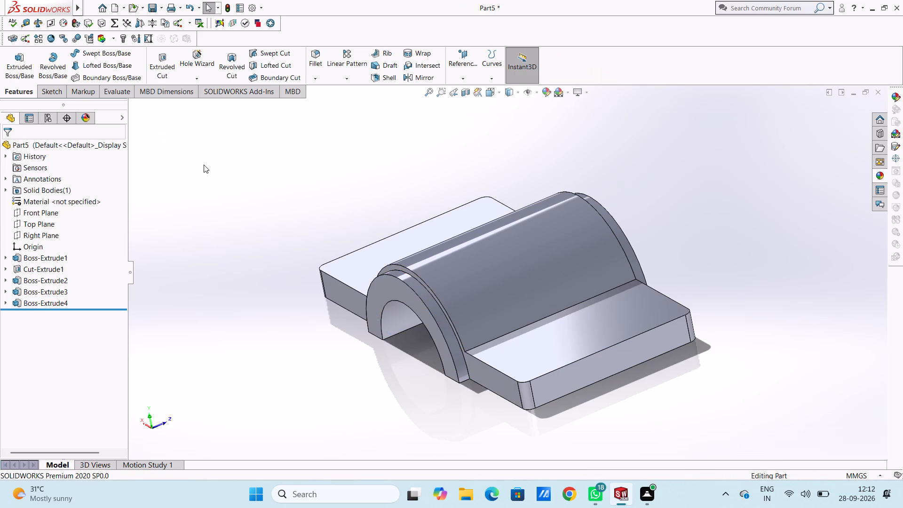
# Fillet the edge where the back raised half-ring meets the arch's end face with a 1 mm radius.
pyautogui.moveTo(234, 175); pyautogui.dragTo(253, 168, button='middle')
pyautogui.scroll(-5, 528, 301)
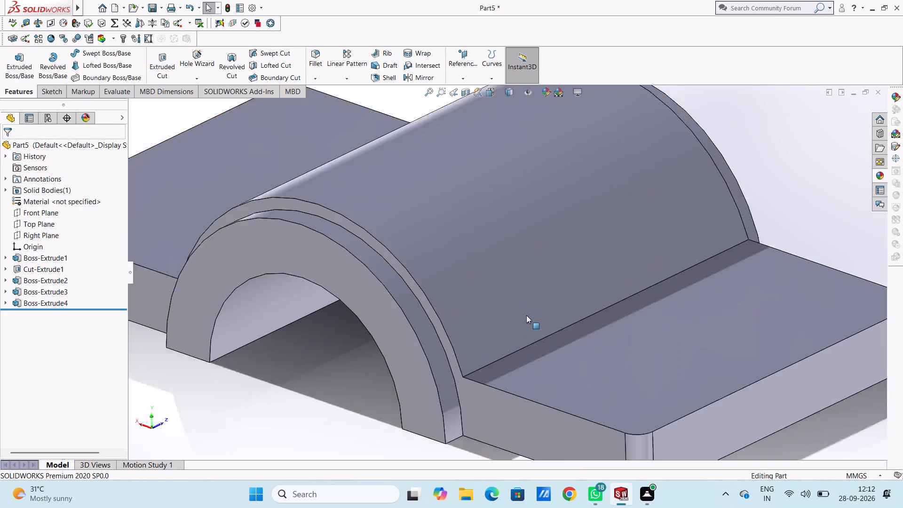
pyautogui.moveTo(542, 305); pyautogui.dragTo(551, 302, button='middle')
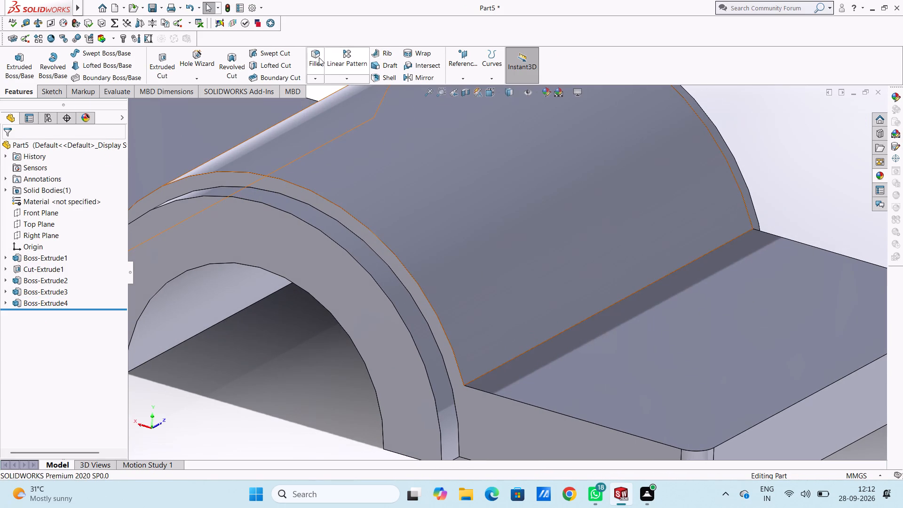
pyautogui.click(319, 57)
pyautogui.scroll(-5, 394, 281)
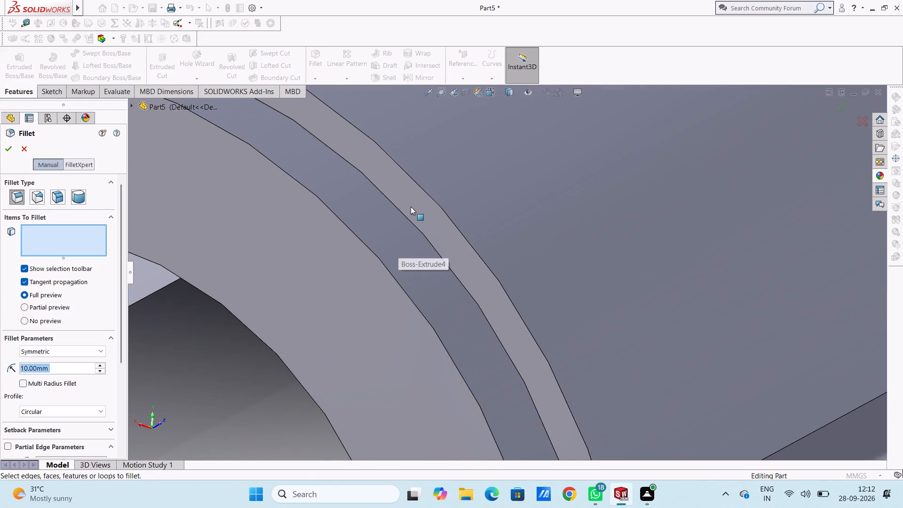
pyautogui.click(415, 226)
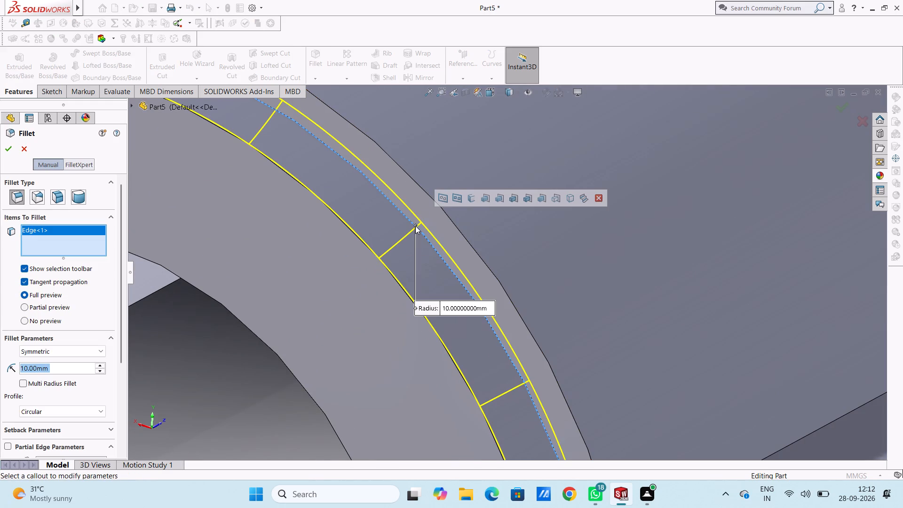
pyautogui.press('2')
pyautogui.press('Return')
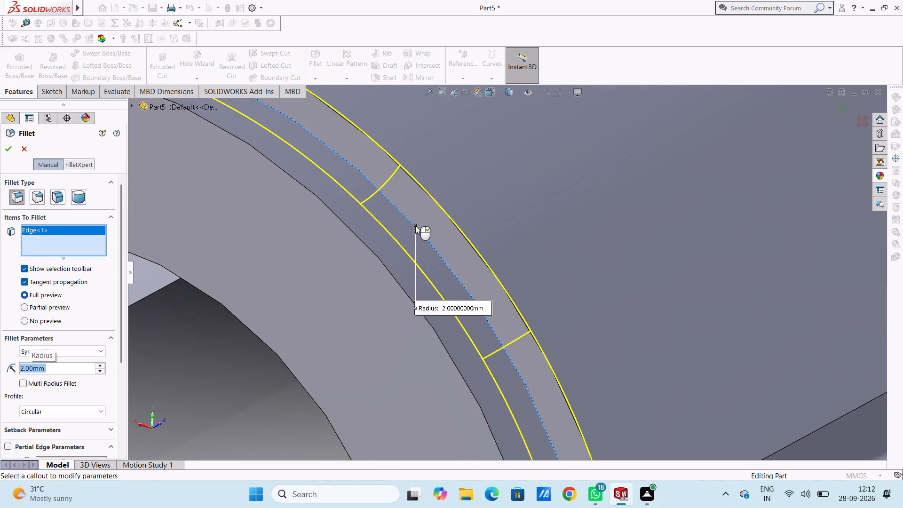
pyautogui.press('1')
pyautogui.press('Return')
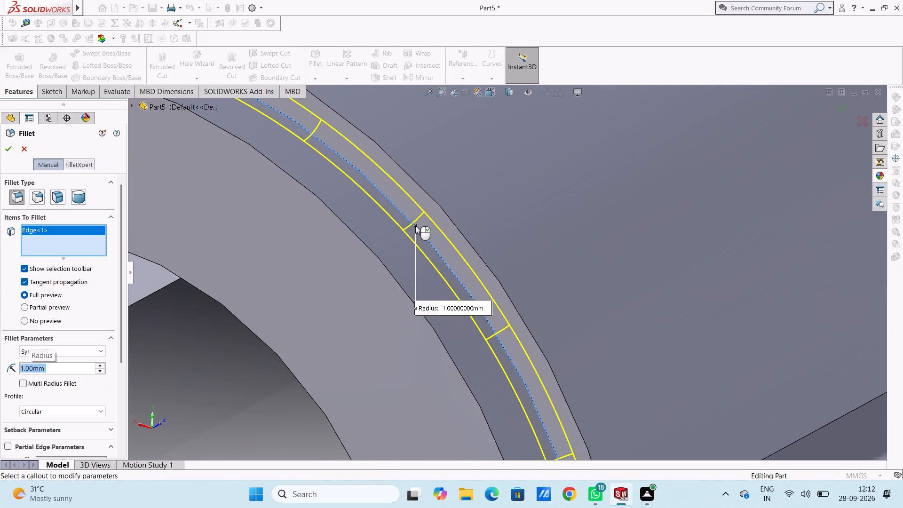
pyautogui.click(9, 146)
# Fillet the matching edge at the base of the front raised half-ring with a 1 mm radius.
pyautogui.scroll(11, 286, 224)
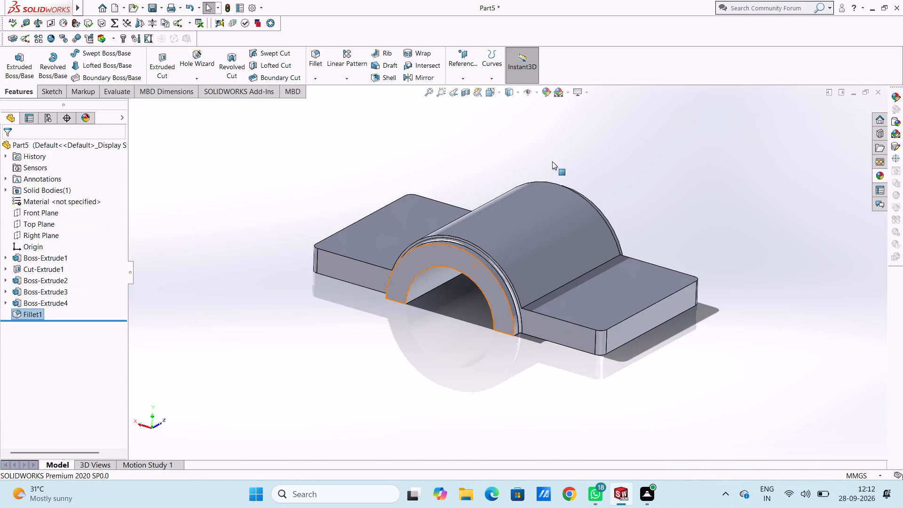
pyautogui.scroll(-5, 580, 192)
pyautogui.moveTo(588, 192); pyautogui.dragTo(540, 416, button='middle')
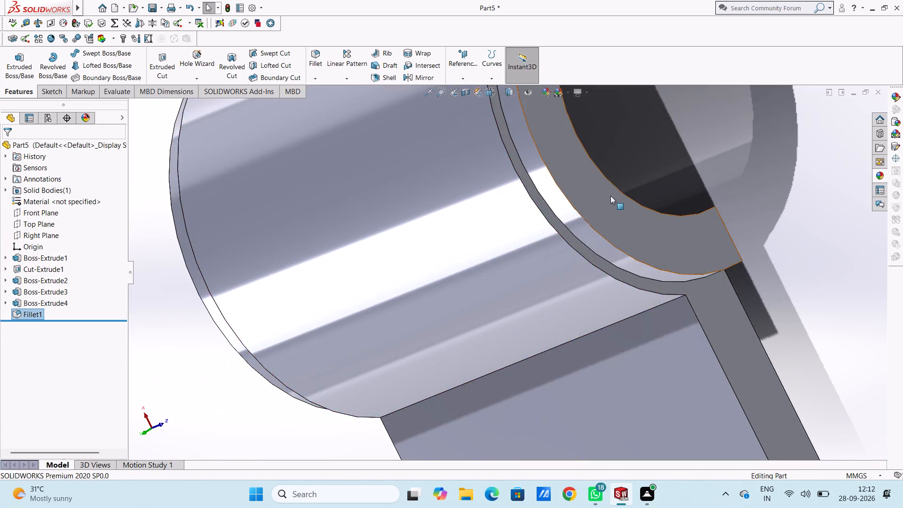
pyautogui.scroll(-6, 610, 195)
pyautogui.click(313, 57)
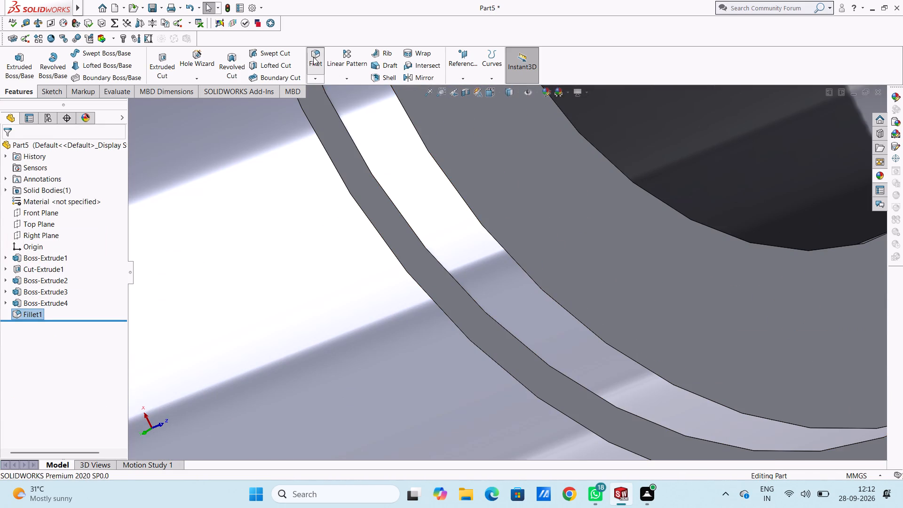
pyautogui.click(402, 216)
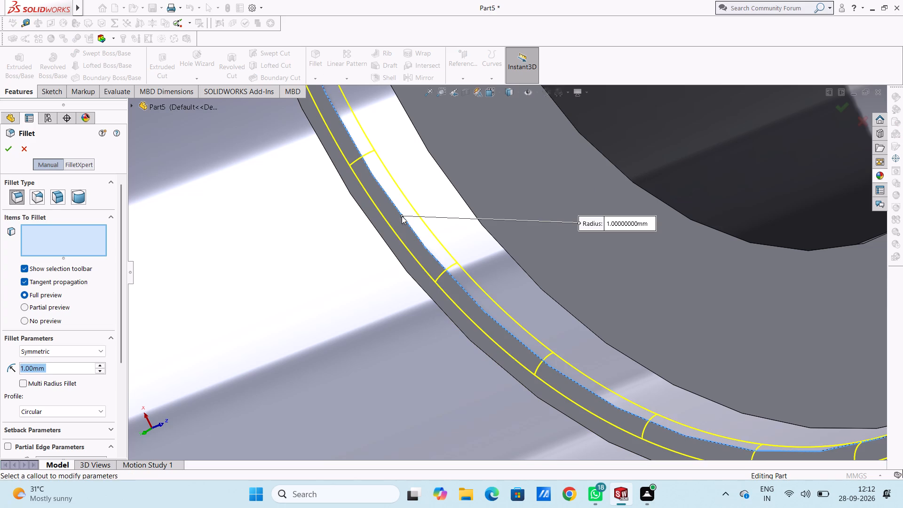
pyautogui.click(4, 150)
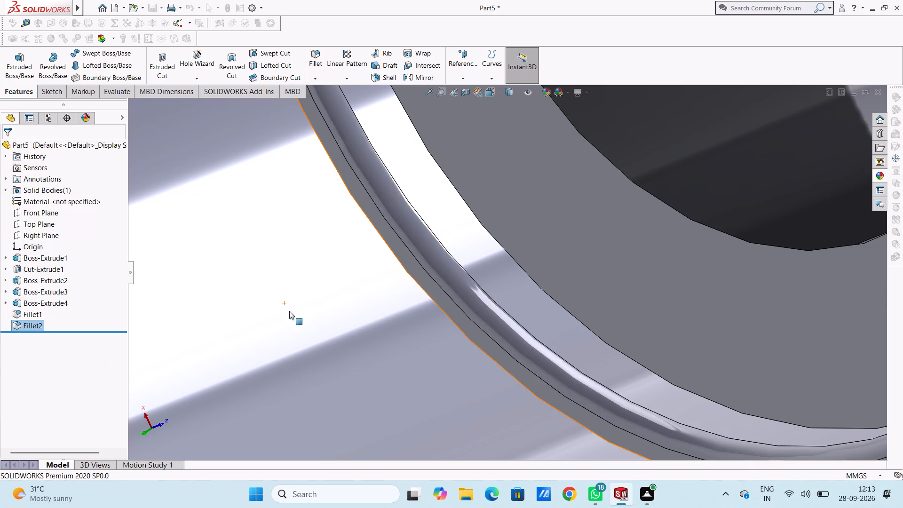
# Start a sketch on the top face of the plate's left flange, seen from the top.
pyautogui.scroll(14, 289, 311)
pyautogui.moveTo(293, 312); pyautogui.dragTo(350, 203, button='middle')
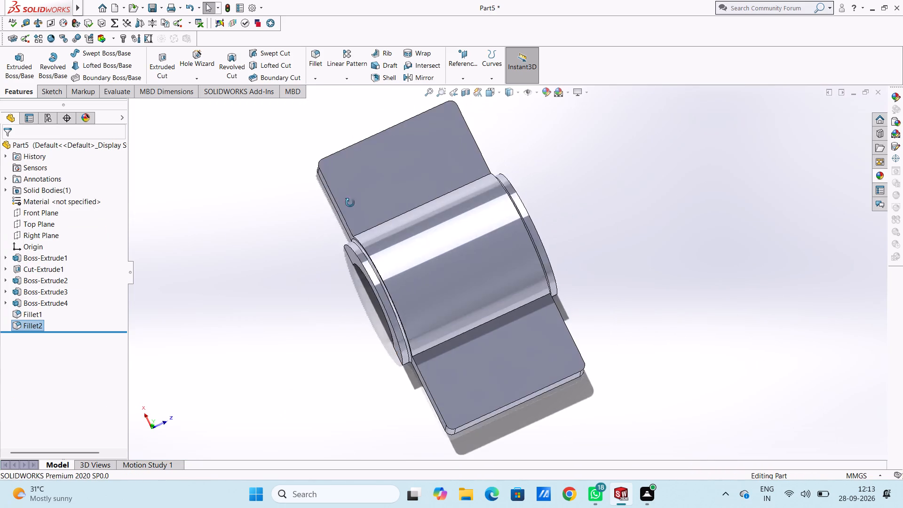
pyautogui.moveTo(350, 203); pyautogui.dragTo(369, 191, button='middle')
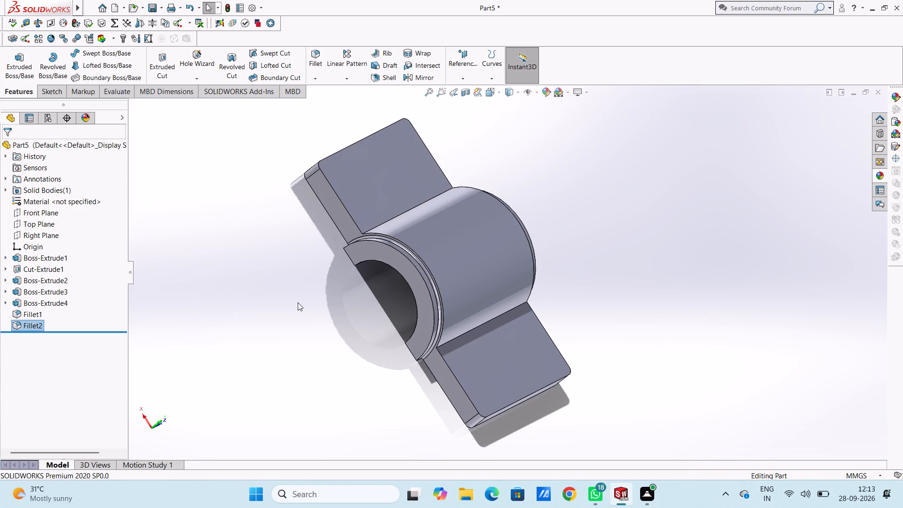
pyautogui.hotkey('ctrl', '5')
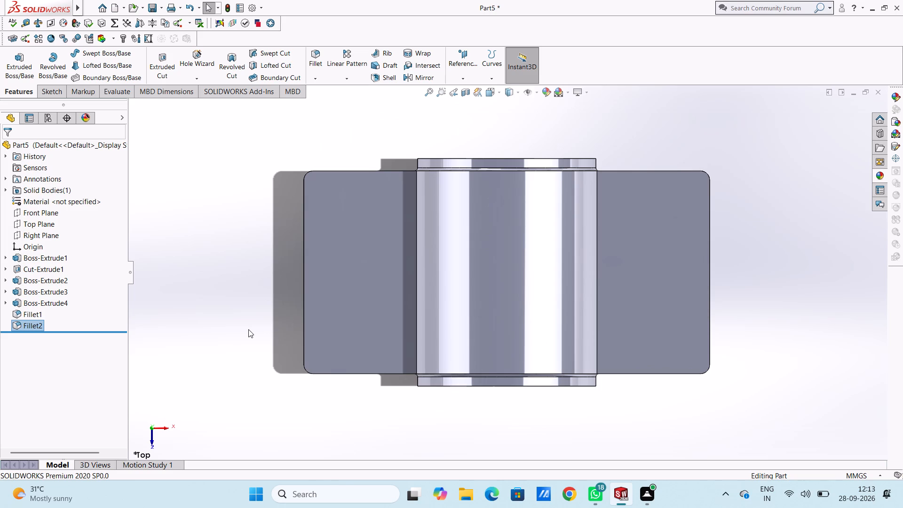
pyautogui.click(366, 323)
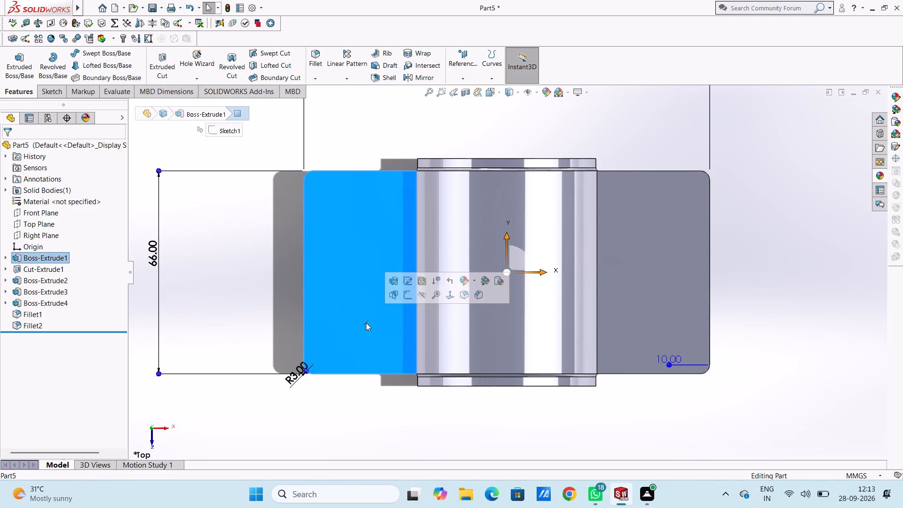
pyautogui.click(409, 294)
pyautogui.click(260, 303)
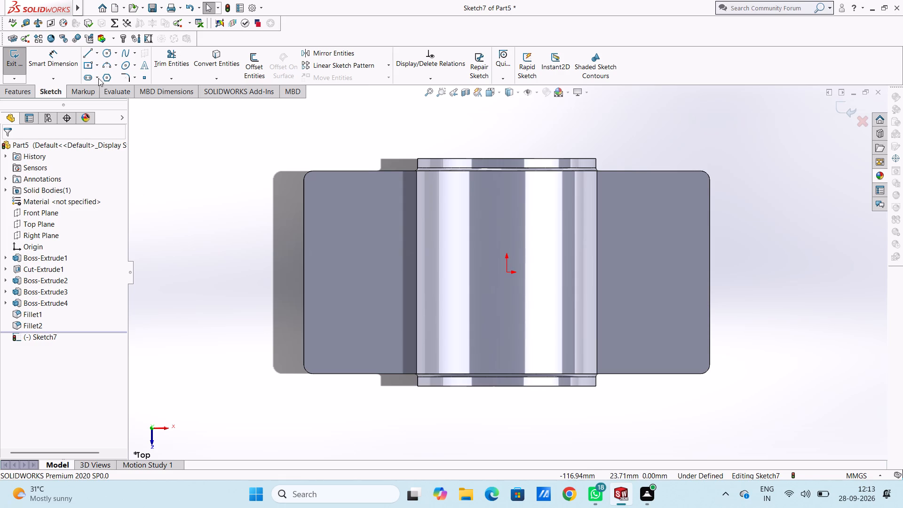
# Draw two 3 mm radius circles about 17 mm apart in a horizontal row near the left flange's back edge.
pyautogui.click(111, 54)
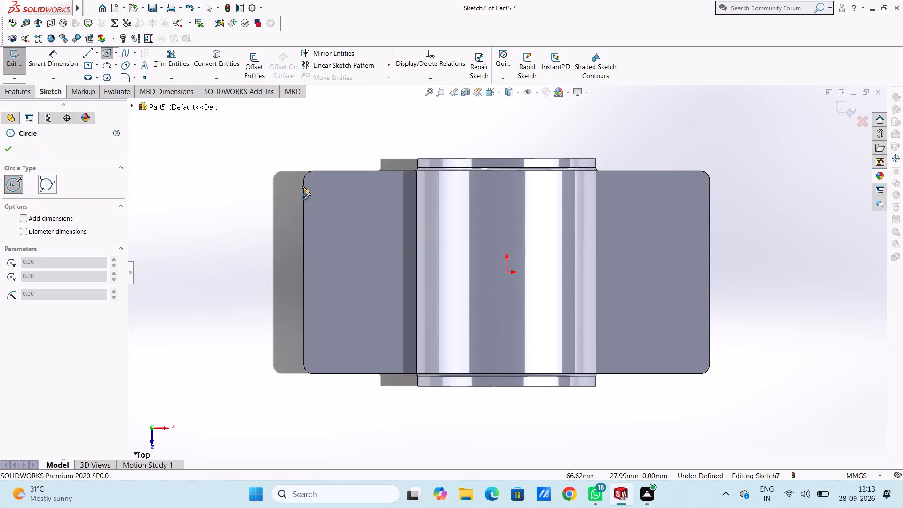
pyautogui.click(327, 196)
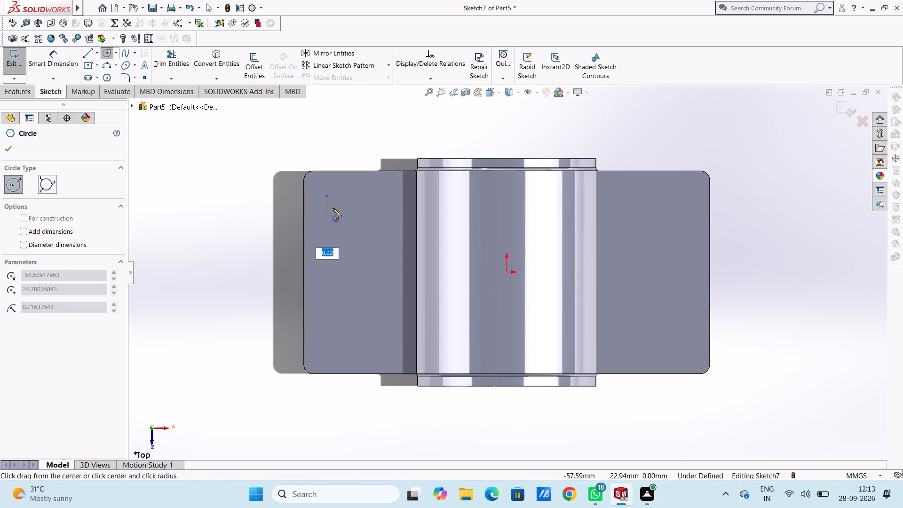
pyautogui.press('3')
pyautogui.press('Return')
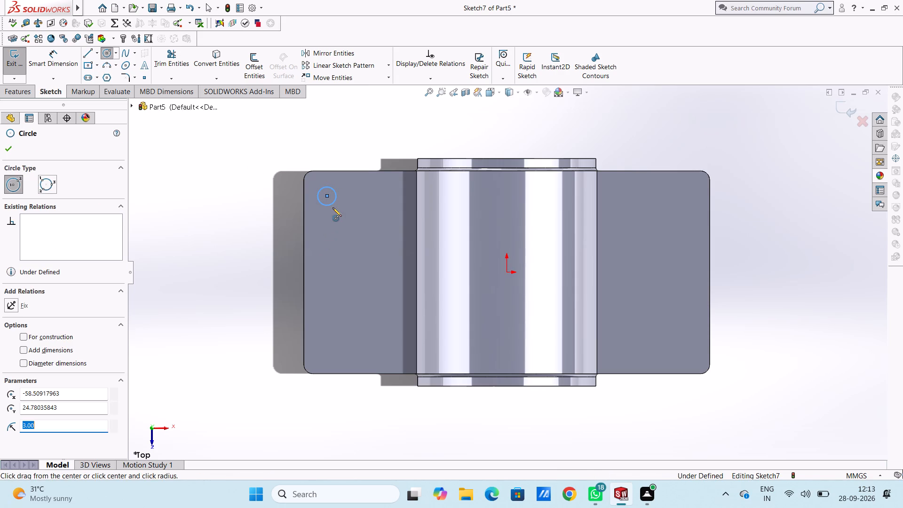
pyautogui.click(380, 196)
pyautogui.press('3')
pyautogui.press('Return')
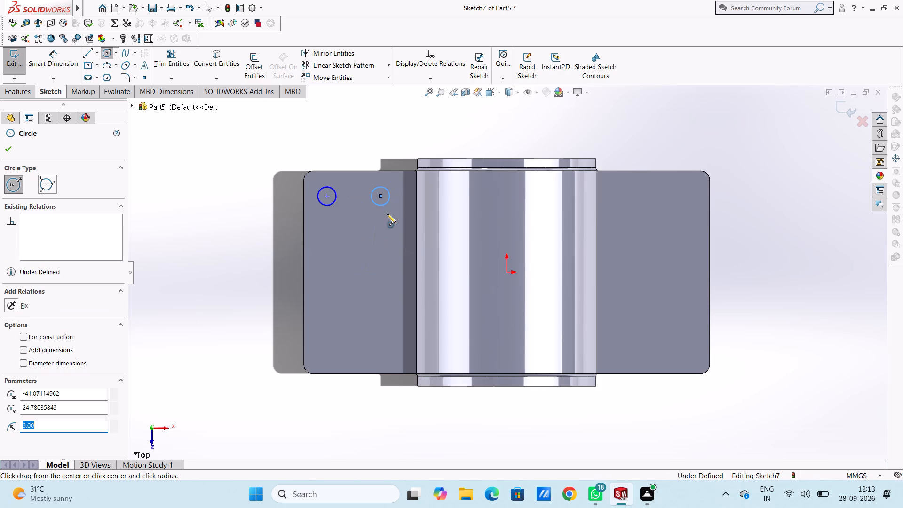
# Draw two more 3 mm radius circles near the left flange's front edge, vertically aligned with the first pair and about 47 mm away.
pyautogui.click(326, 342)
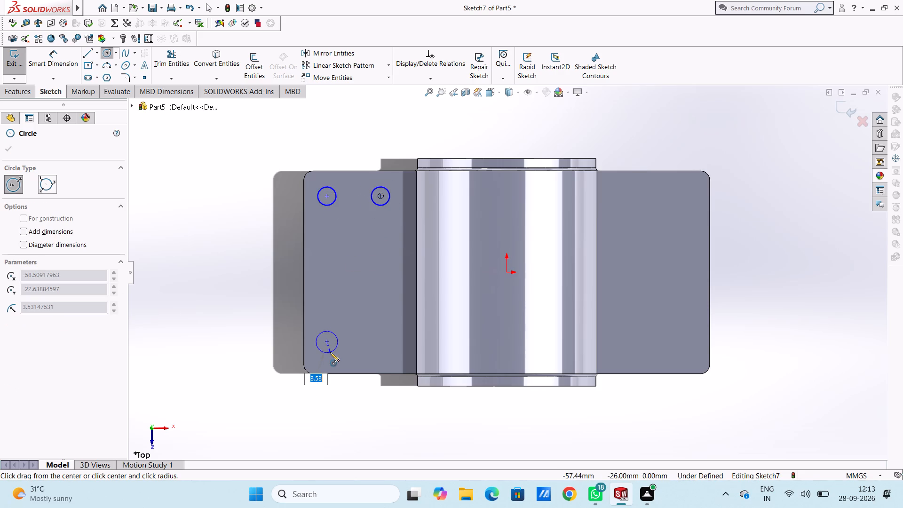
pyautogui.press('3')
pyautogui.press('Return')
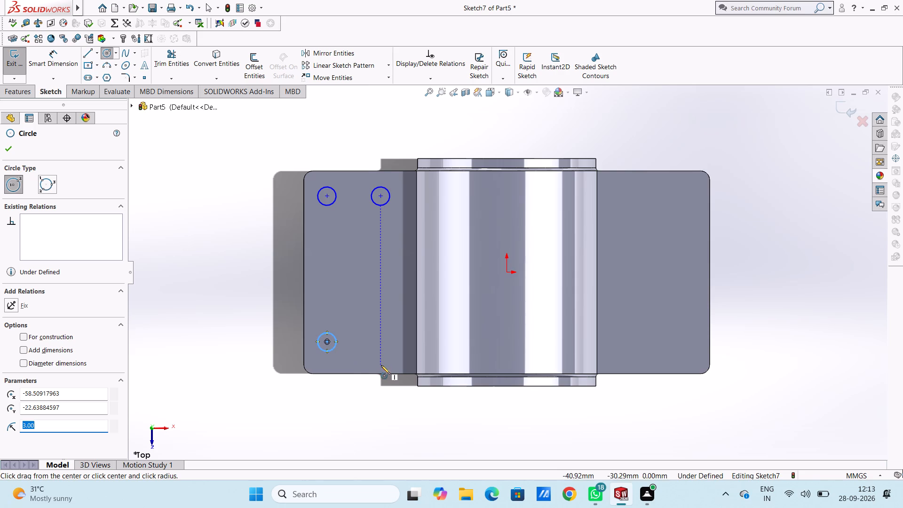
pyautogui.click(378, 343)
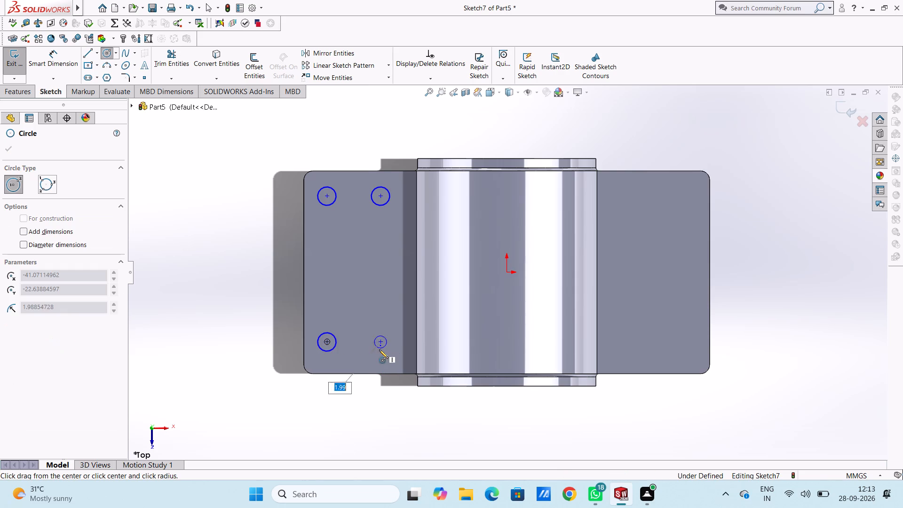
pyautogui.press('3')
pyautogui.press('Return')
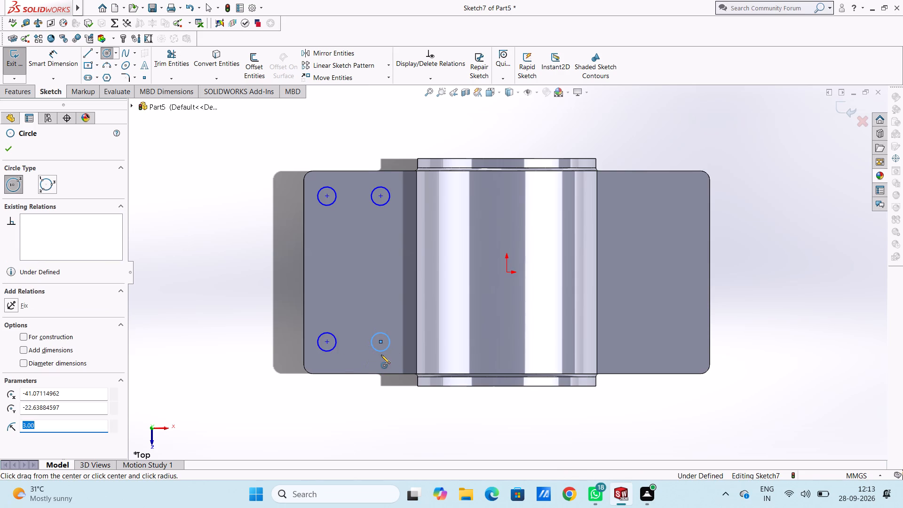
pyautogui.press('Escape')
pyautogui.press('Escape')
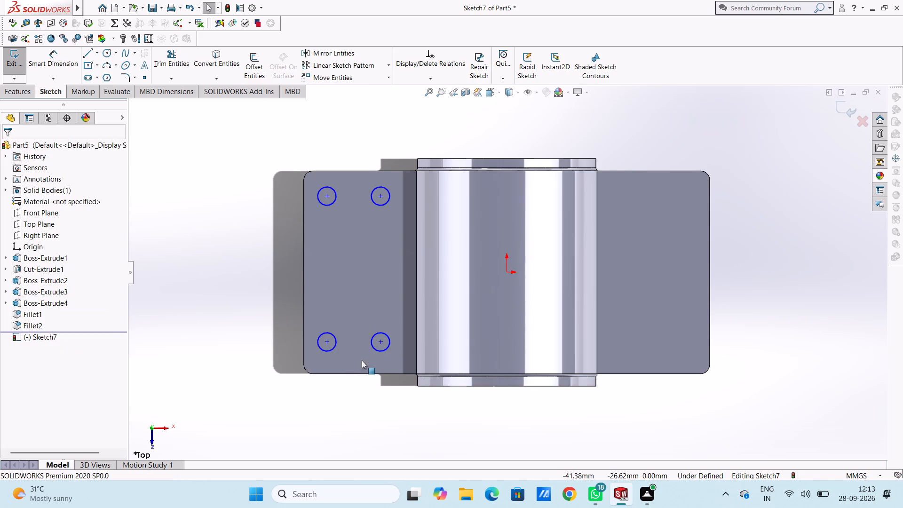
# Dimension the diameters of the two circles near the left flange's back edge, accepting their drawn sizes.
pyautogui.click(55, 57)
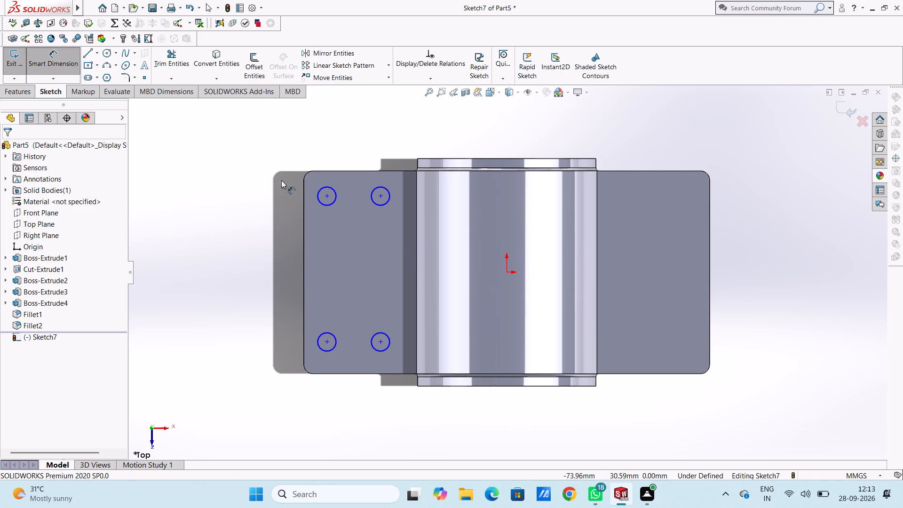
pyautogui.click(325, 187)
pyautogui.click(245, 133)
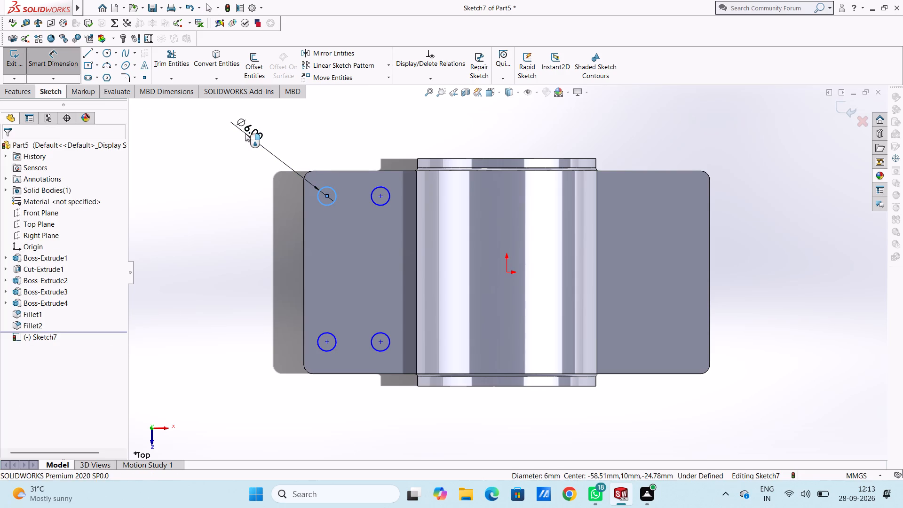
pyautogui.click(207, 125)
pyautogui.click(207, 120)
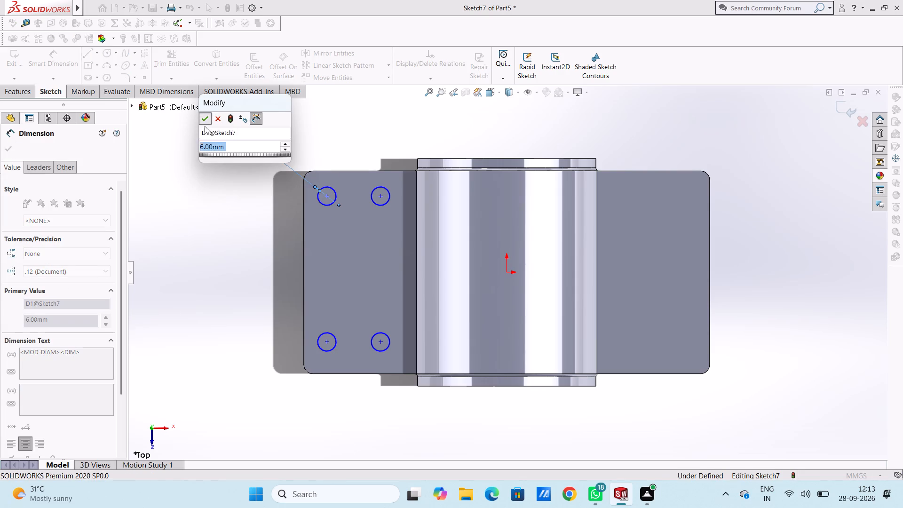
pyautogui.click(193, 142)
pyautogui.click(379, 187)
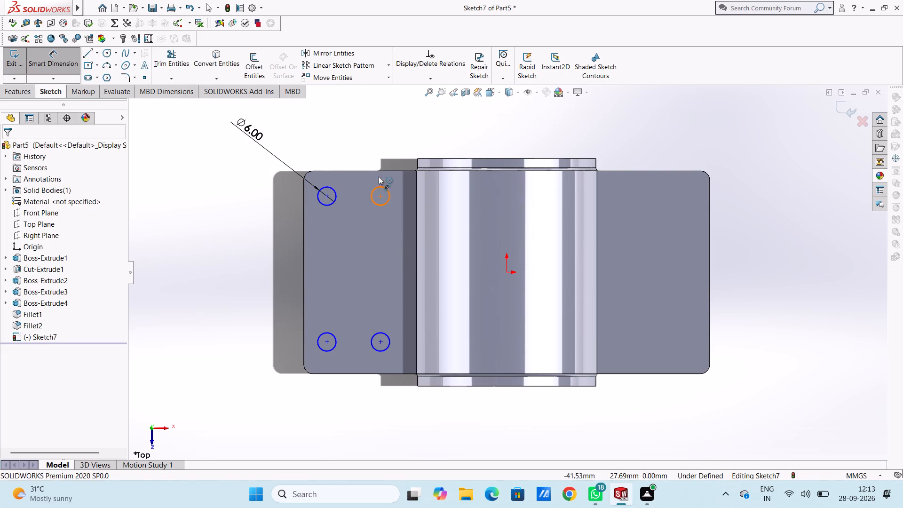
pyautogui.click(514, 119)
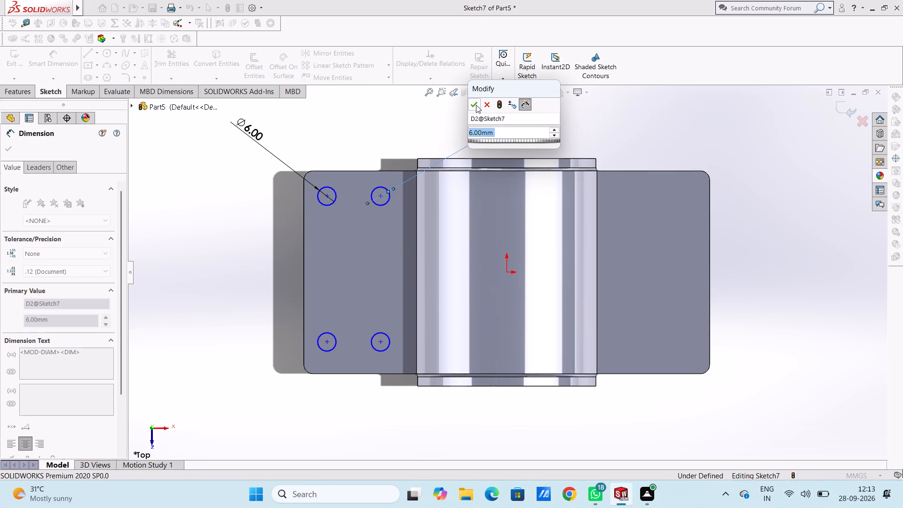
pyautogui.click(475, 103)
pyautogui.click(407, 131)
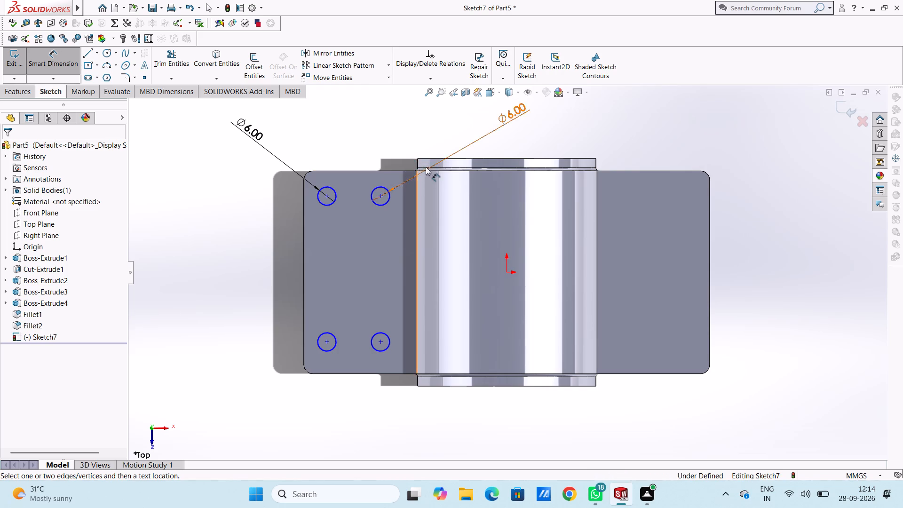
# Dimension the centres of both back circles 6 mm from the plate's back edge.
pyautogui.click(325, 197)
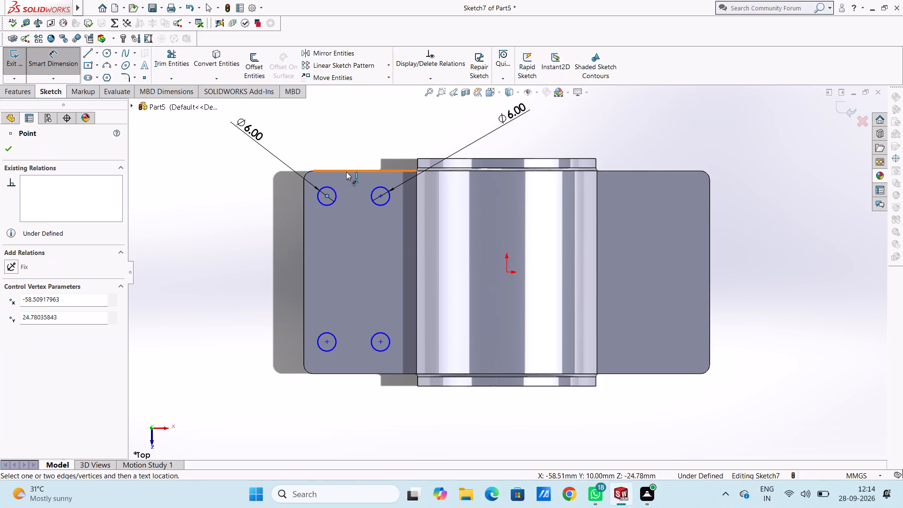
pyautogui.click(346, 172)
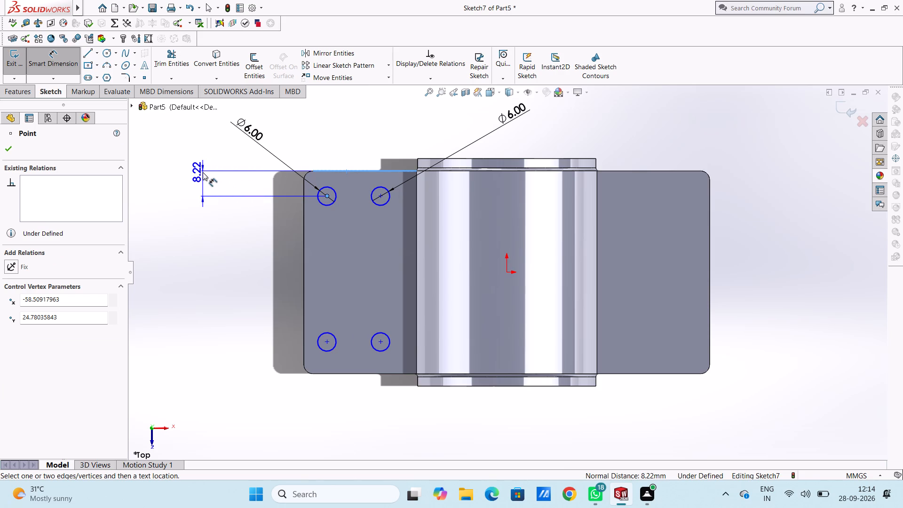
pyautogui.click(203, 172)
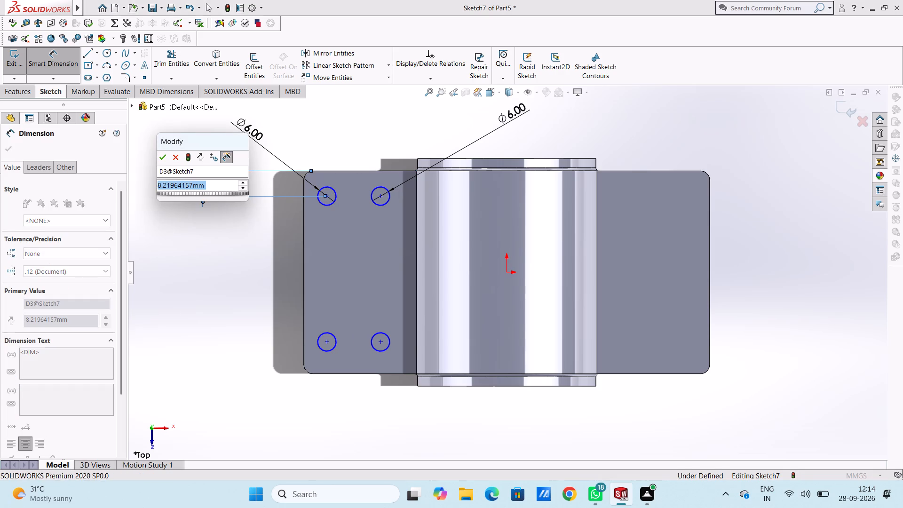
pyautogui.press('6')
pyautogui.press('Return')
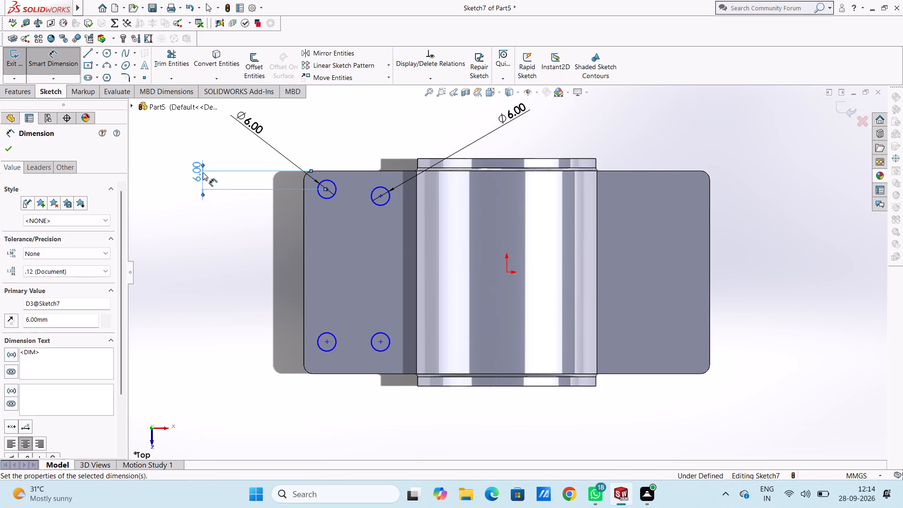
pyautogui.click(236, 147)
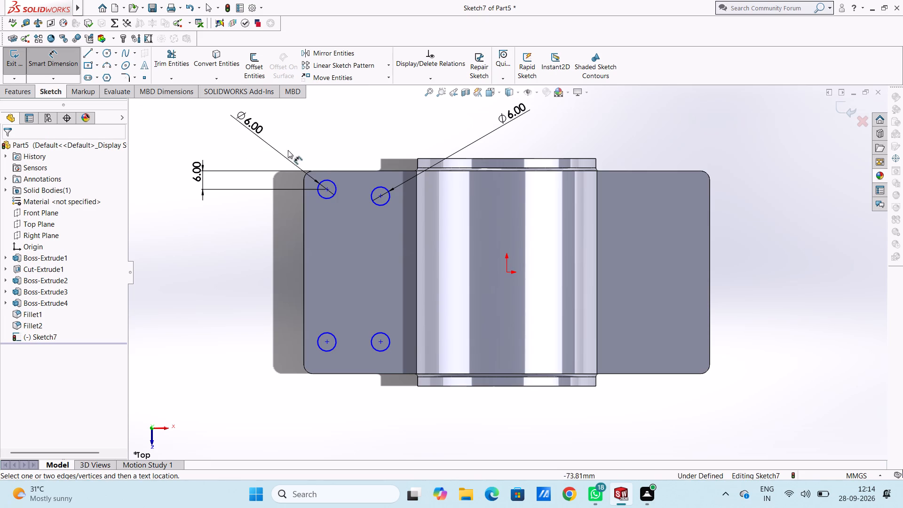
pyautogui.click(379, 196)
pyautogui.click(382, 172)
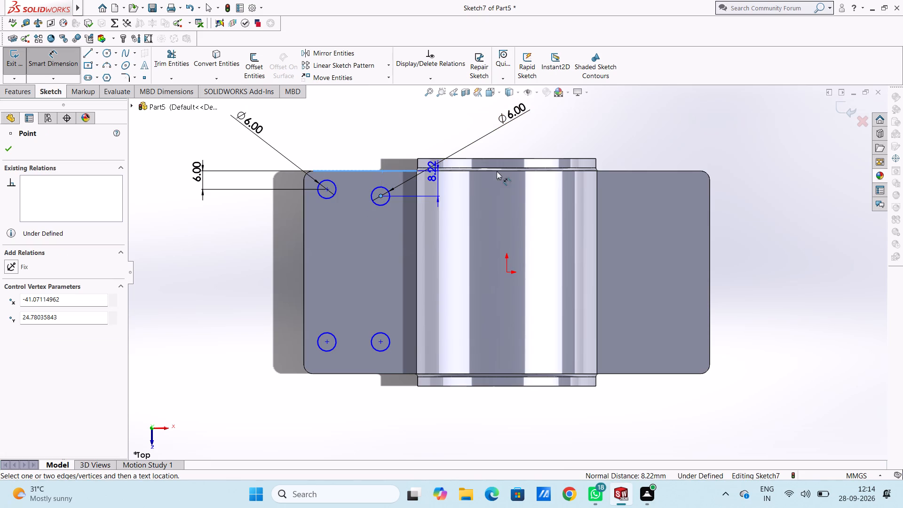
pyautogui.click(778, 170)
pyautogui.press('6')
pyautogui.press('Return')
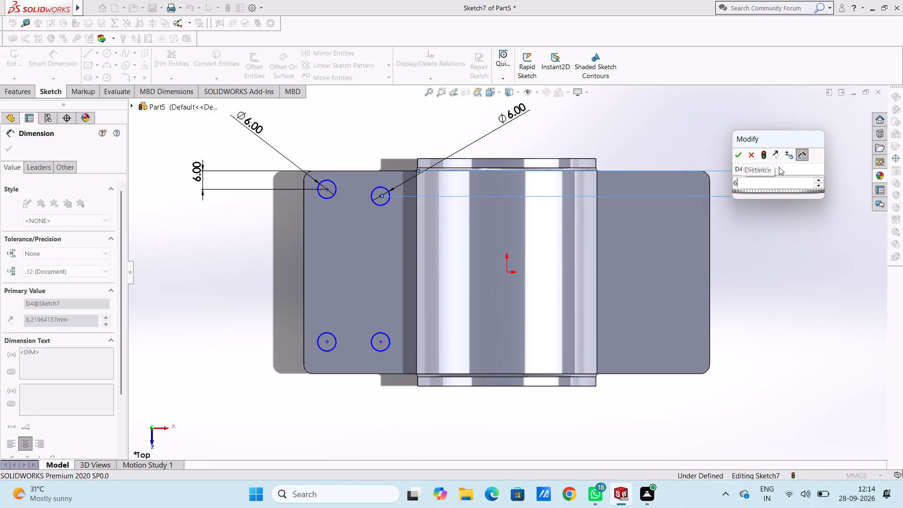
pyautogui.click(782, 315)
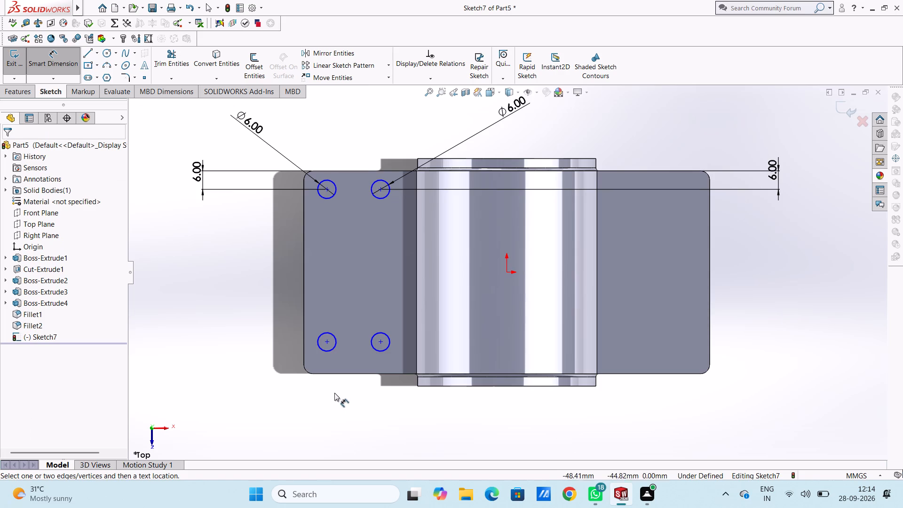
# Dimension the centres of both front circles 6 mm from the plate's front edge.
pyautogui.click(327, 342)
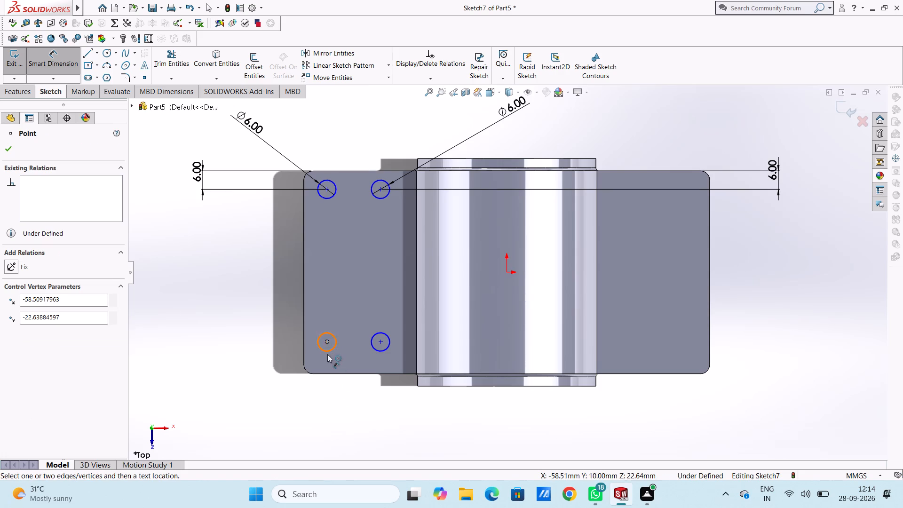
pyautogui.click(330, 374)
pyautogui.click(179, 358)
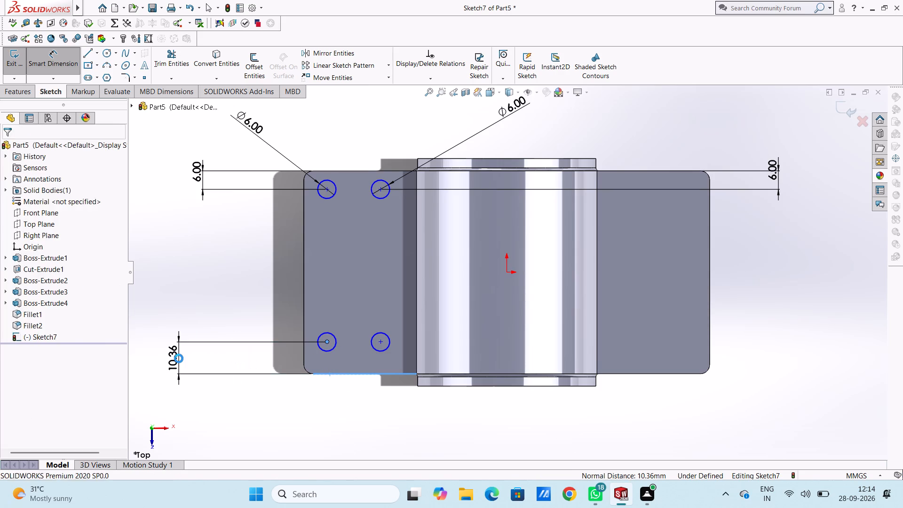
pyautogui.press('3')
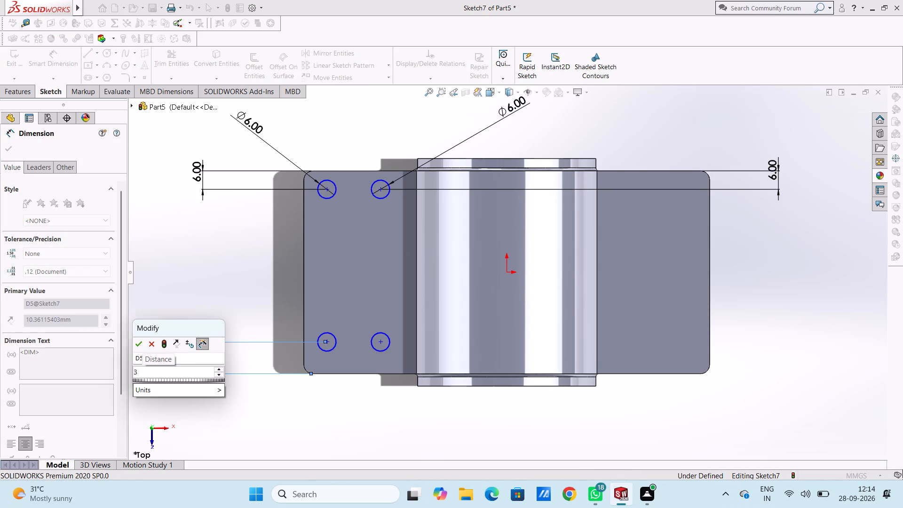
pyautogui.press('BackSpace')
pyautogui.press('6')
pyautogui.press('Return')
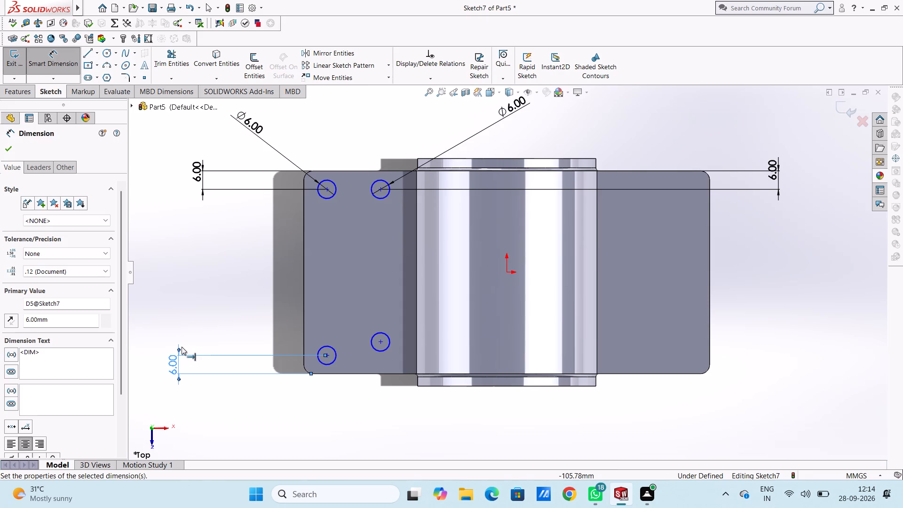
pyautogui.click(203, 313)
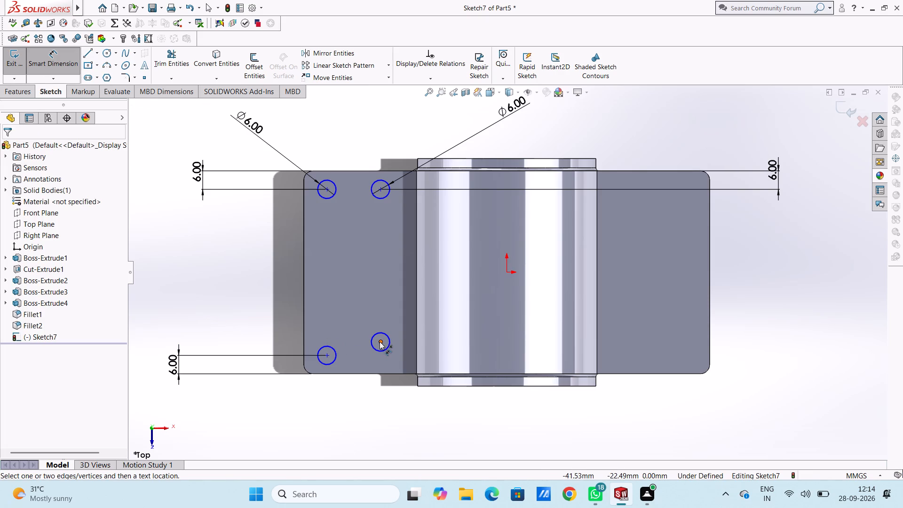
pyautogui.click(380, 341)
pyautogui.click(378, 373)
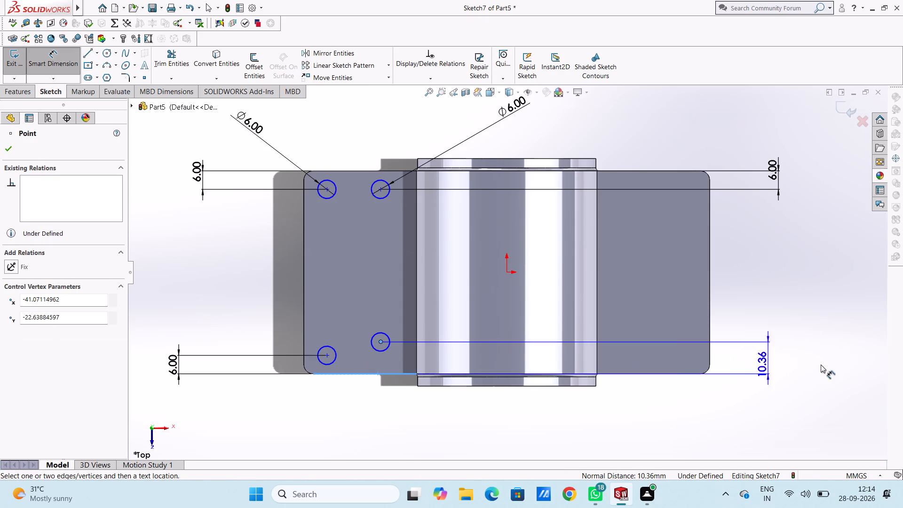
pyautogui.click(831, 364)
pyautogui.press('6')
pyautogui.press('Return')
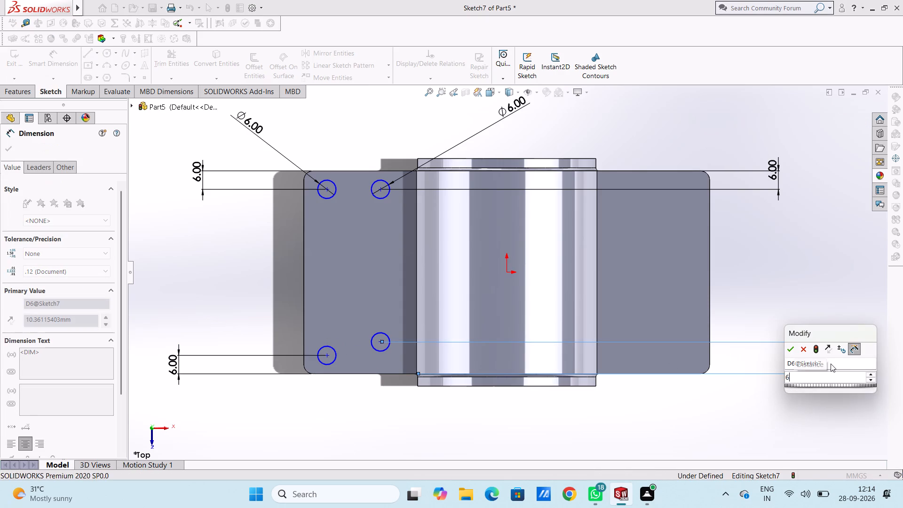
pyautogui.click(792, 319)
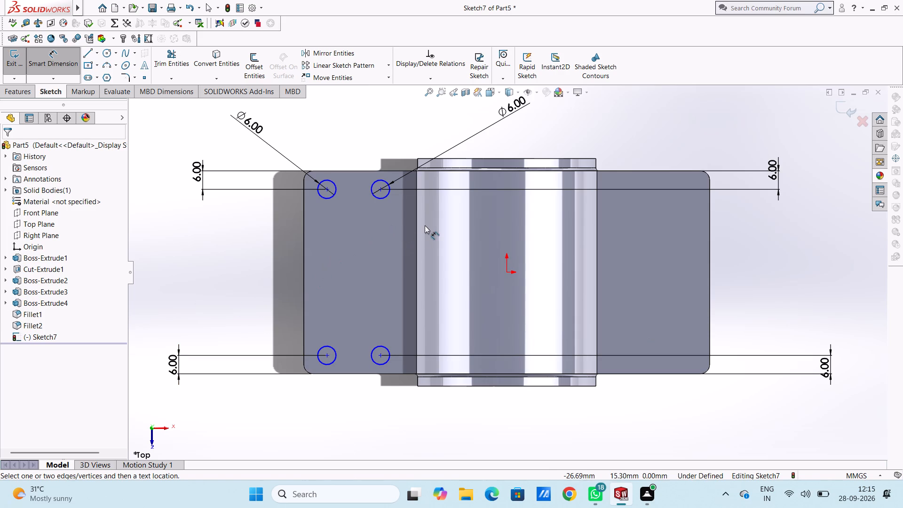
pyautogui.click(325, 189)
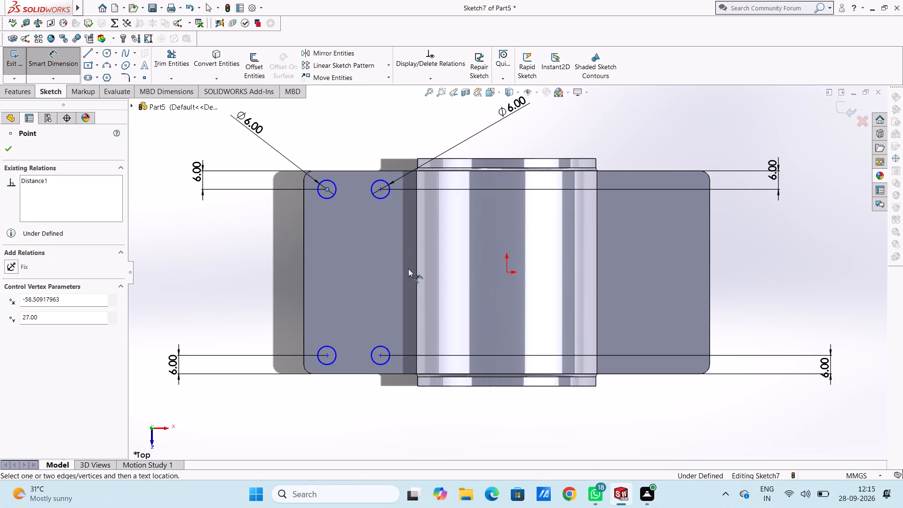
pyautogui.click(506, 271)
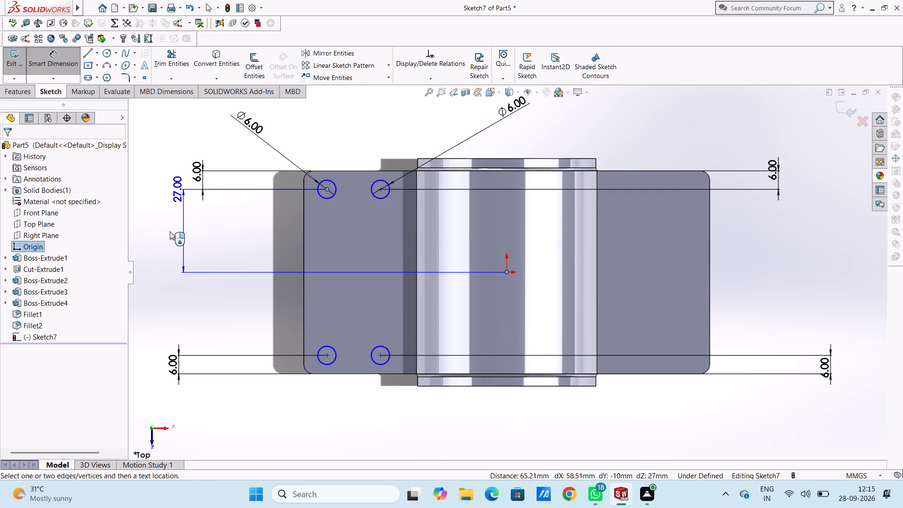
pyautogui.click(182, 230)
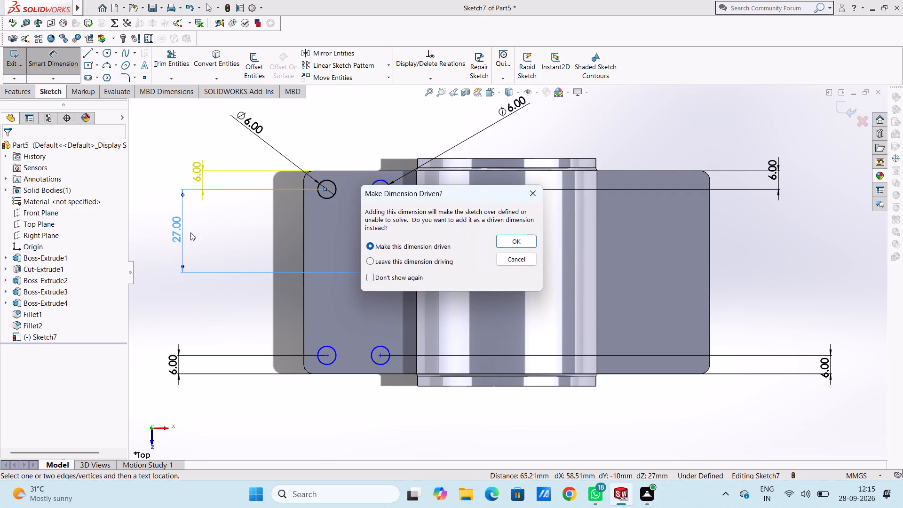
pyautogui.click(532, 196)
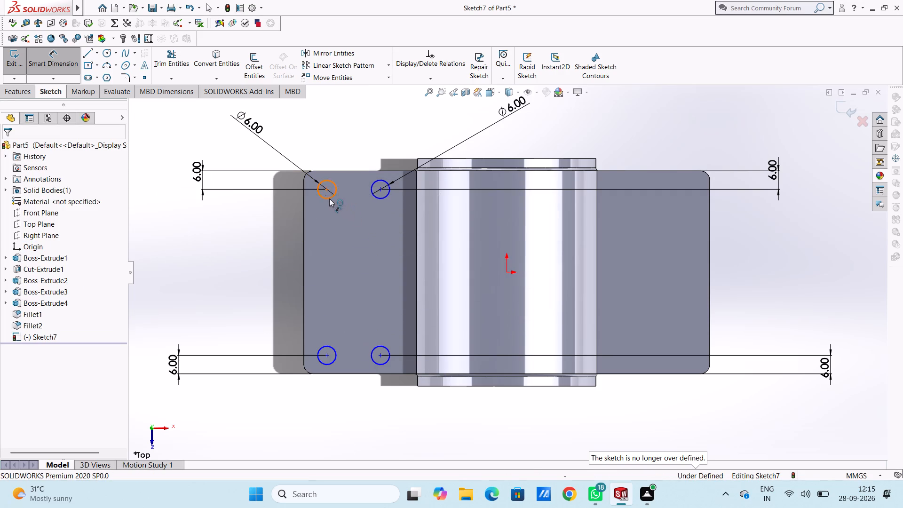
# Set the horizontal centre-to-centre spacing of the two back circles to 20 mm.
pyautogui.click(326, 191)
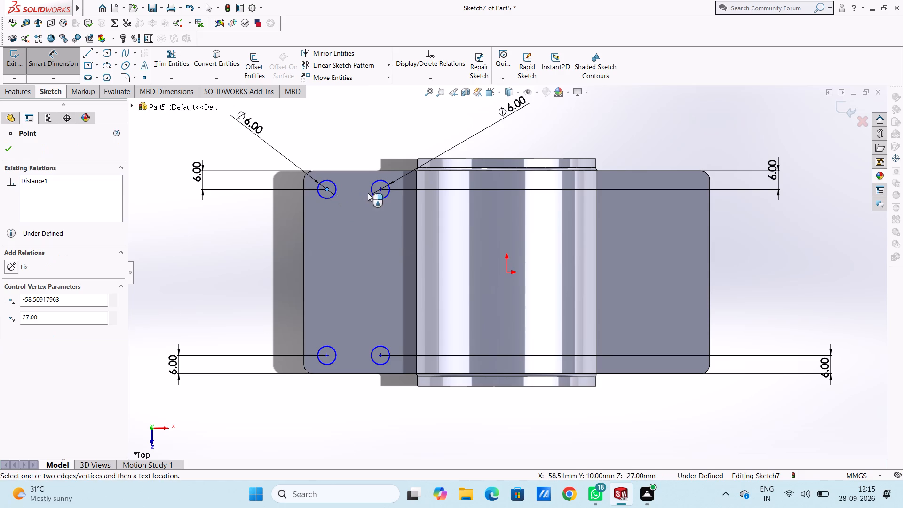
pyautogui.click(382, 190)
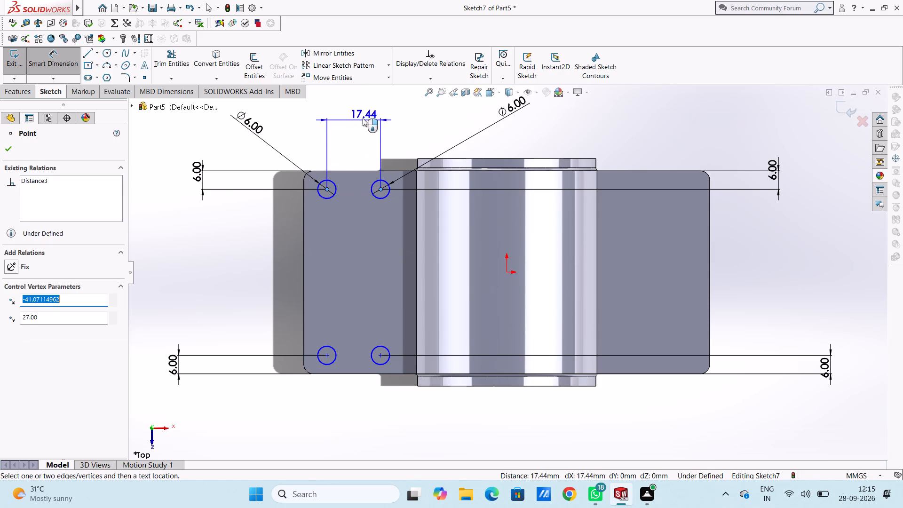
pyautogui.click(359, 110)
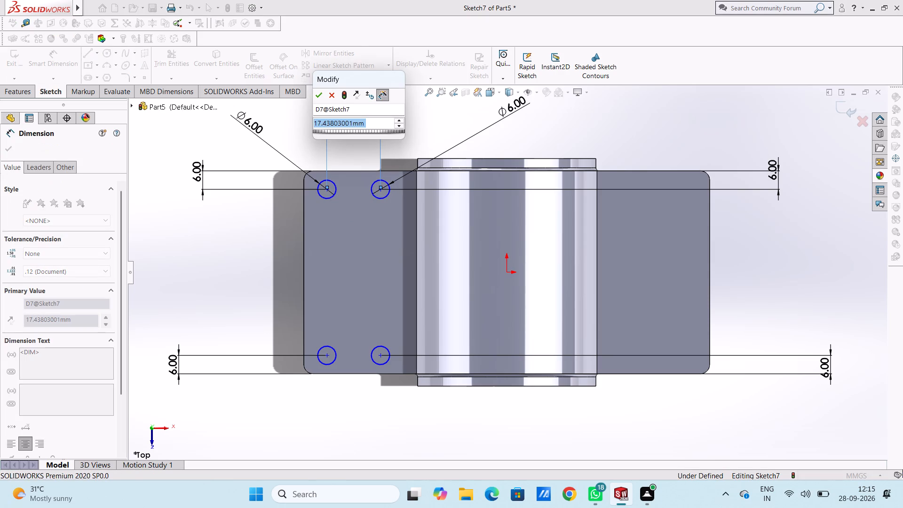
pyautogui.write('20')
pyautogui.press('Return')
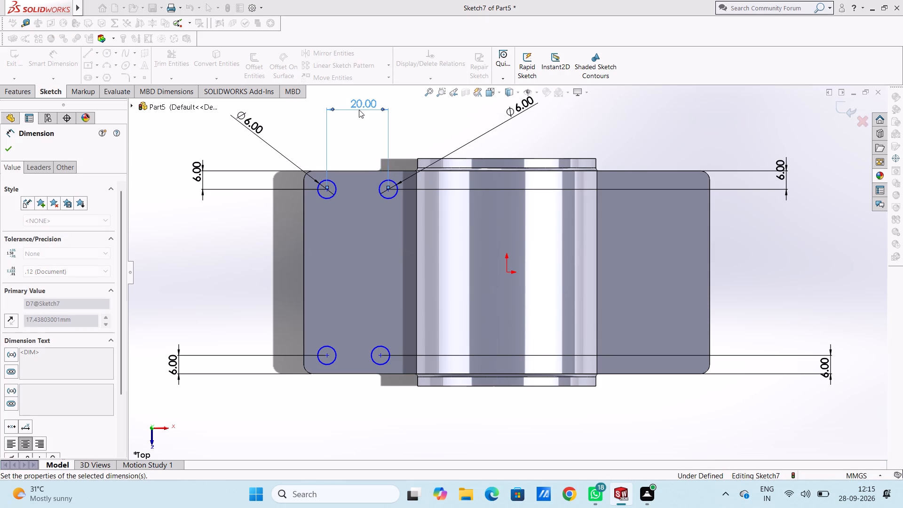
pyautogui.click(223, 278)
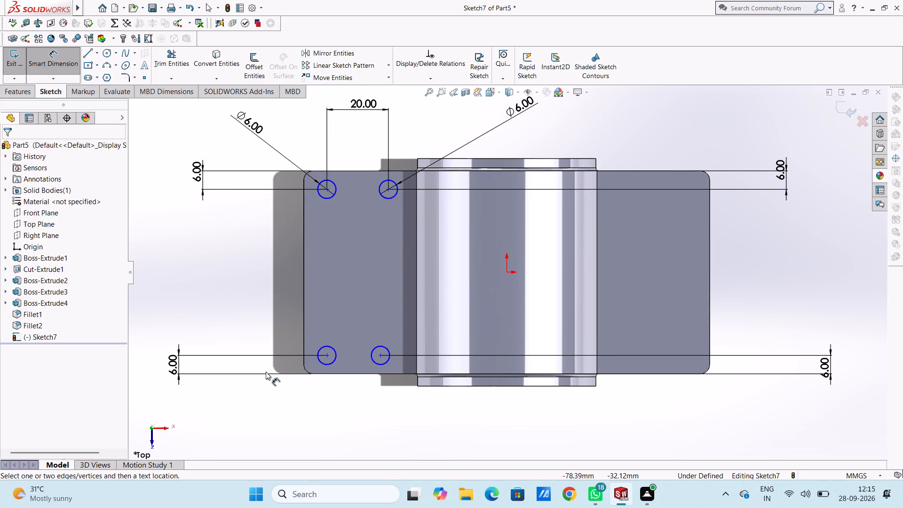
# Set the horizontal centre-to-centre spacing of the two front circles to 20 mm.
pyautogui.scroll(5, 266, 368)
pyautogui.scroll(-2, 462, 401)
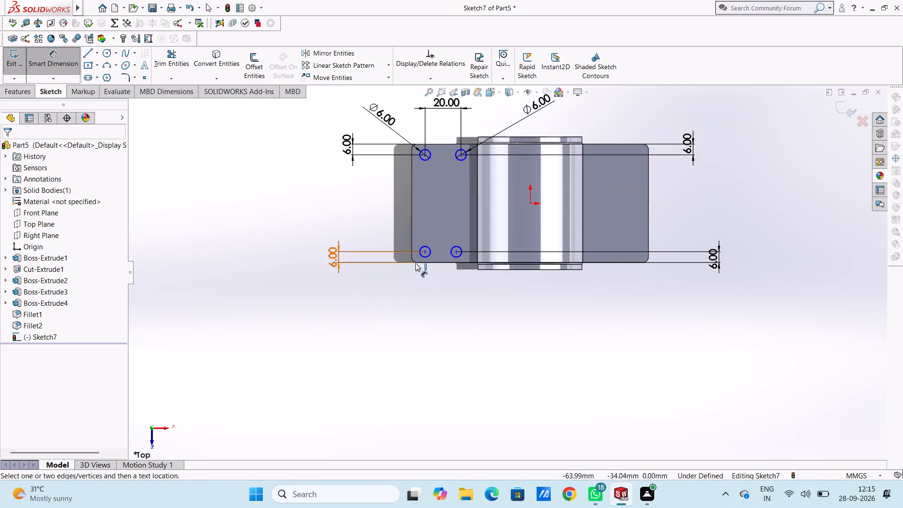
pyautogui.click(425, 252)
pyautogui.click(458, 250)
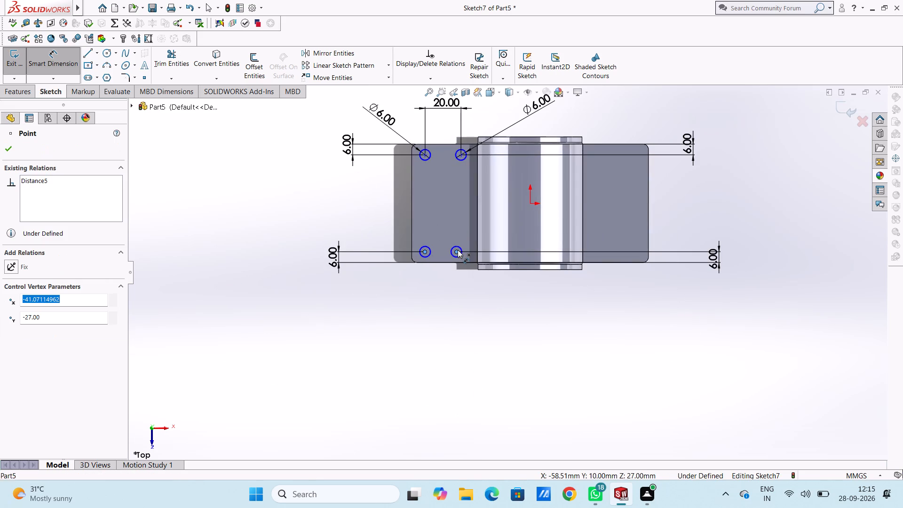
pyautogui.click(448, 333)
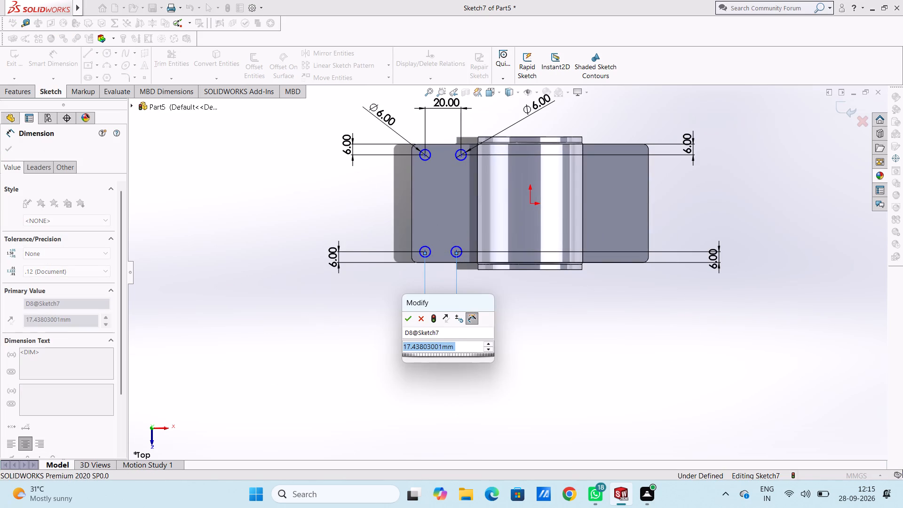
pyautogui.write('20')
pyautogui.press('Return')
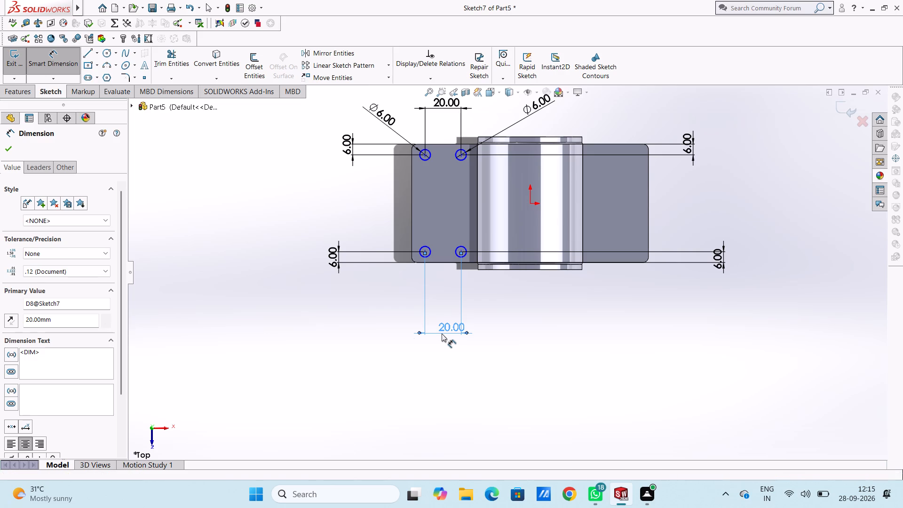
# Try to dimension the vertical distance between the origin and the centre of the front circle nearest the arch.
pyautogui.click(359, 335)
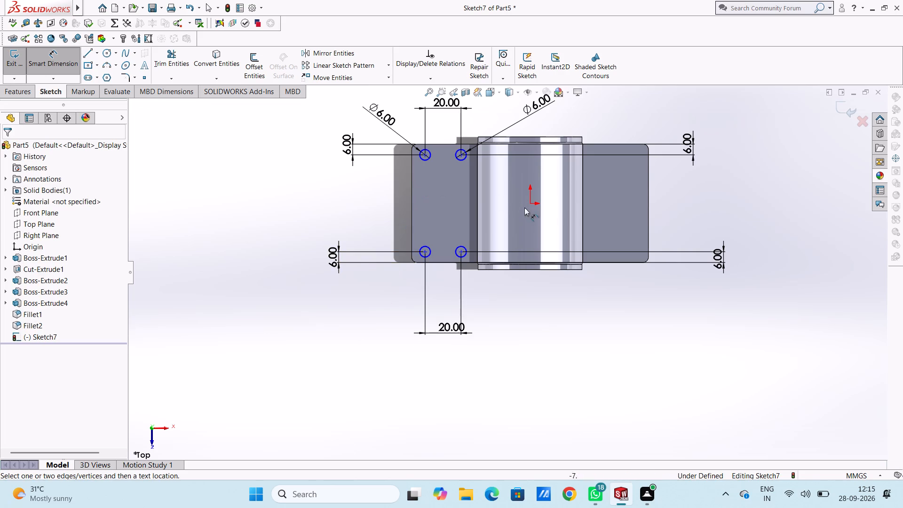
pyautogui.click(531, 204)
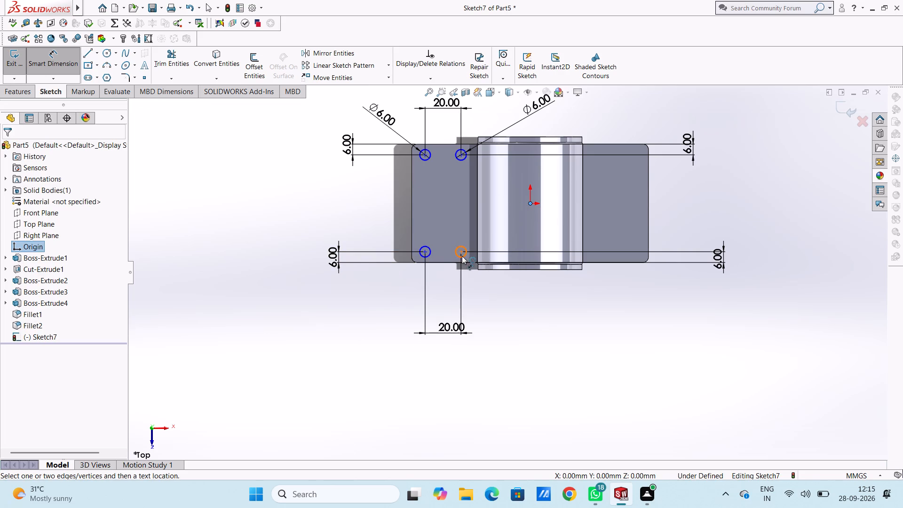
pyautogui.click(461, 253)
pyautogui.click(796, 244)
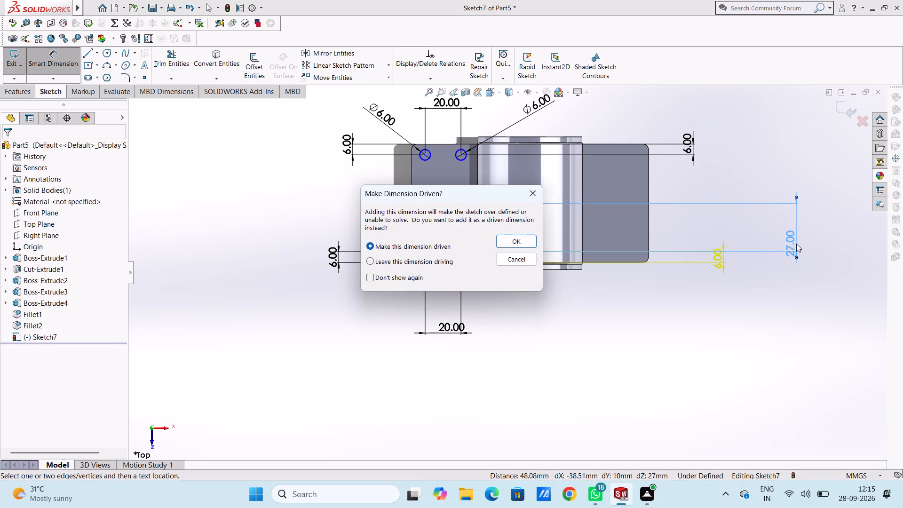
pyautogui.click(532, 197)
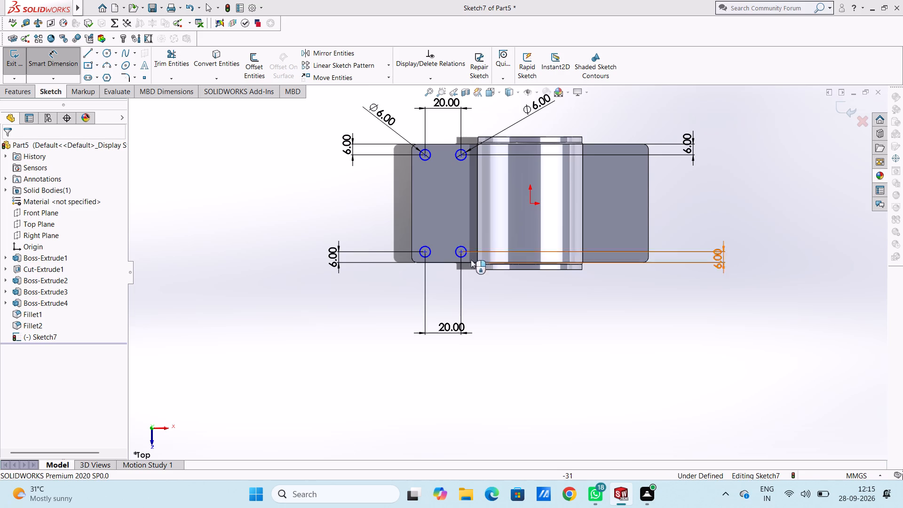
# Dimension the horizontal distance from the plate's left edge to the centre of the front circle nearest the arch.
pyautogui.click(461, 254)
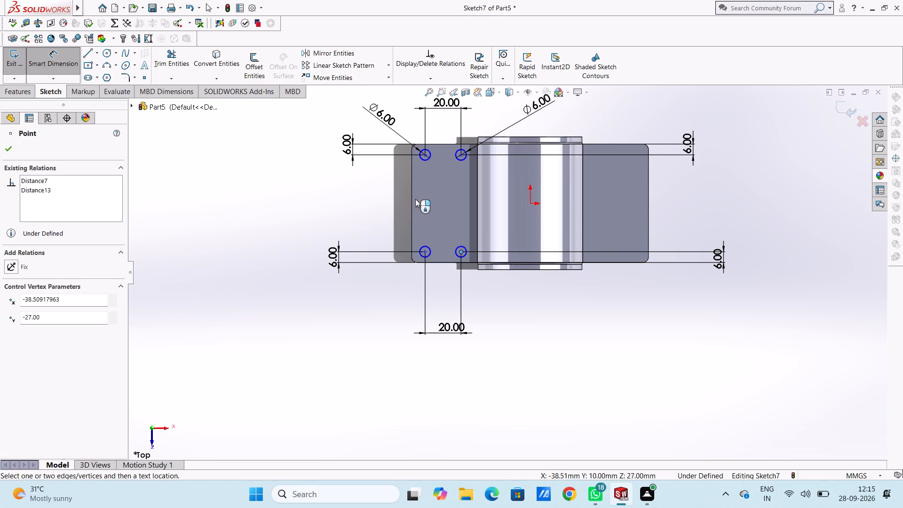
pyautogui.click(412, 198)
pyautogui.click(460, 386)
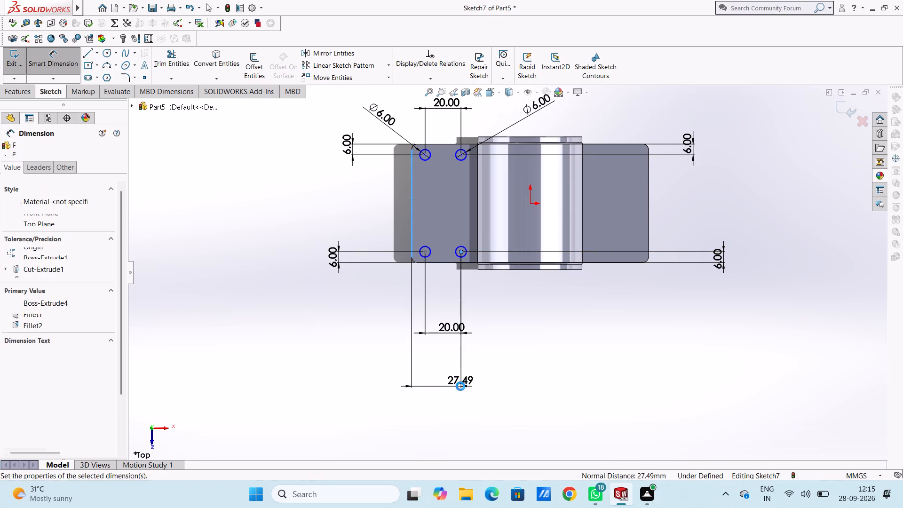
pyautogui.click(417, 373)
pyautogui.click(352, 371)
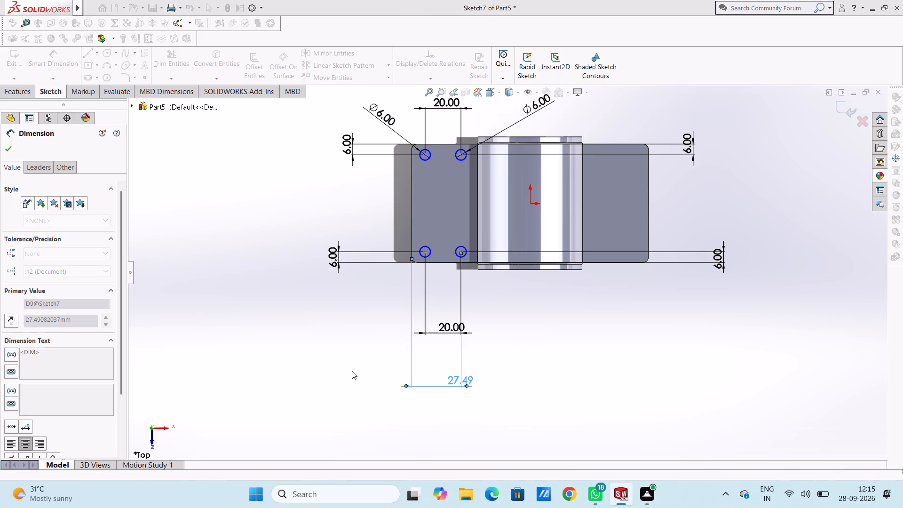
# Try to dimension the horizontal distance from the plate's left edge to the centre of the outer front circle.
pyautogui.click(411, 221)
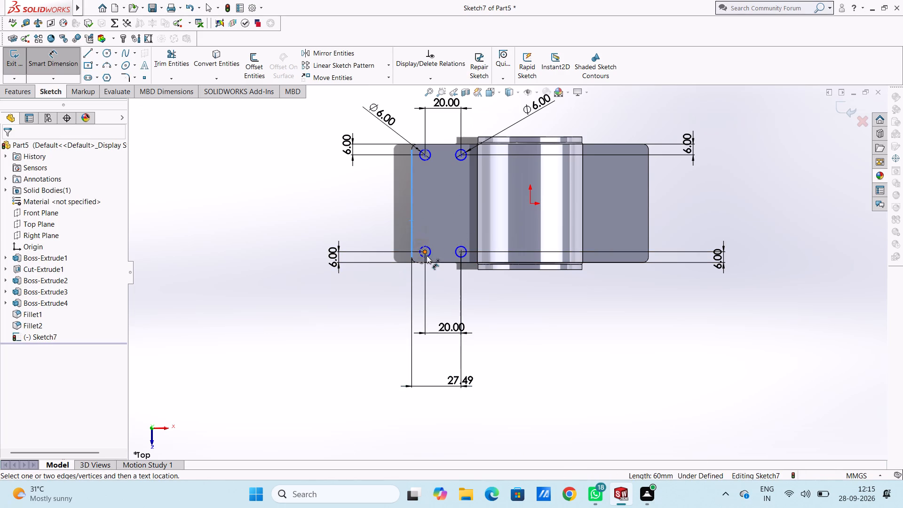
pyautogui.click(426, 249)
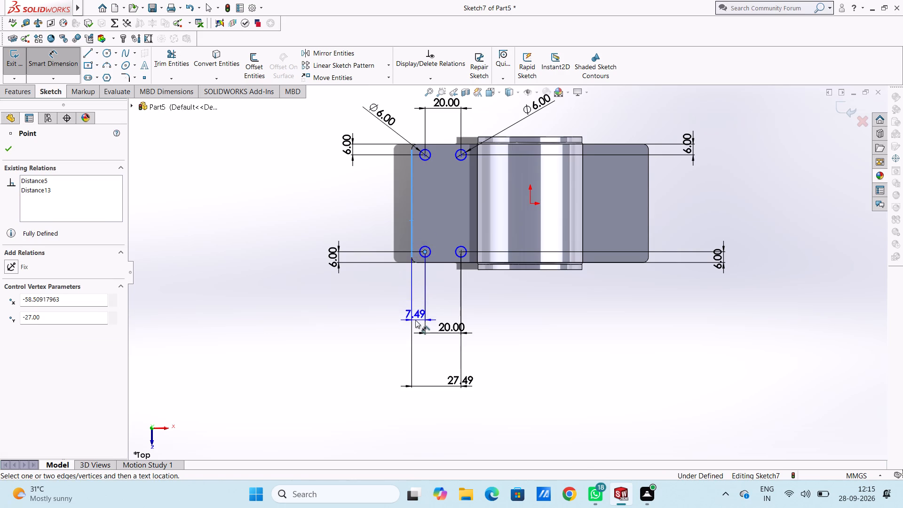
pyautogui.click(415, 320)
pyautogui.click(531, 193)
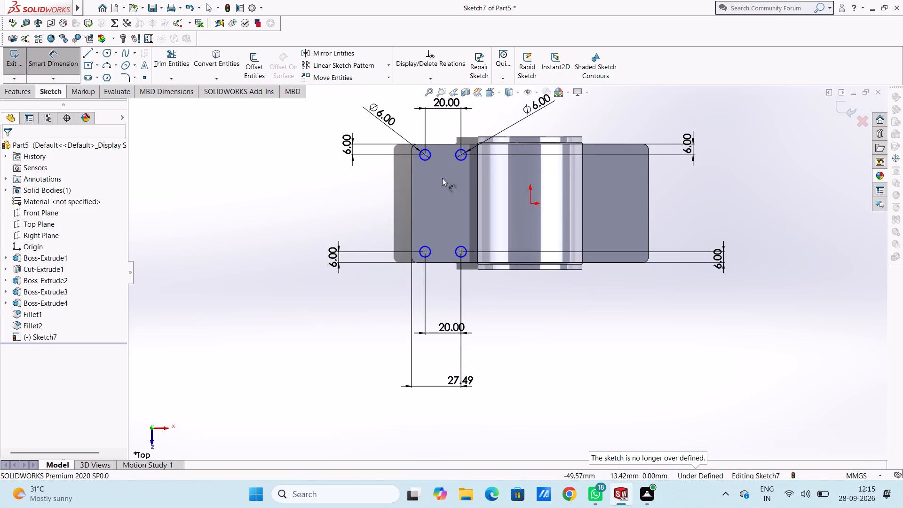
# Dimension the vertical centre-to-centre distance between the back and front circles nearest the arch.
pyautogui.click(463, 155)
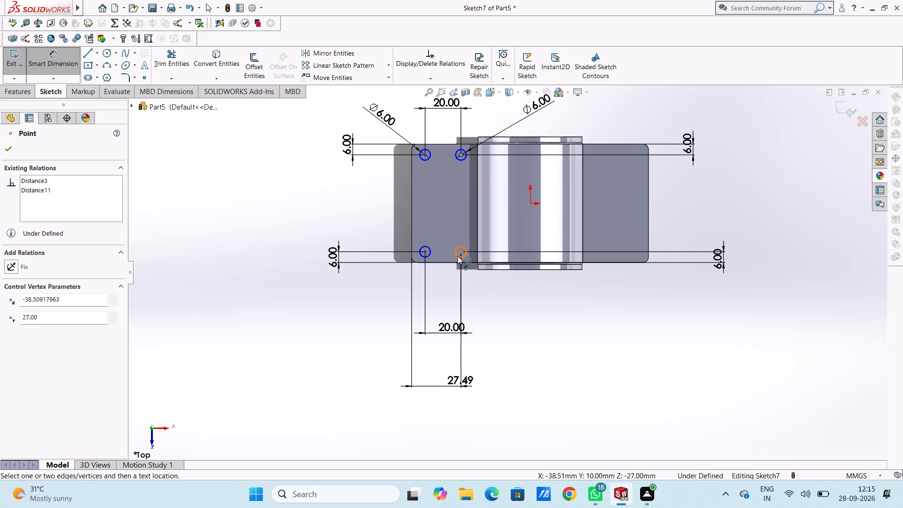
pyautogui.click(459, 253)
pyautogui.click(759, 188)
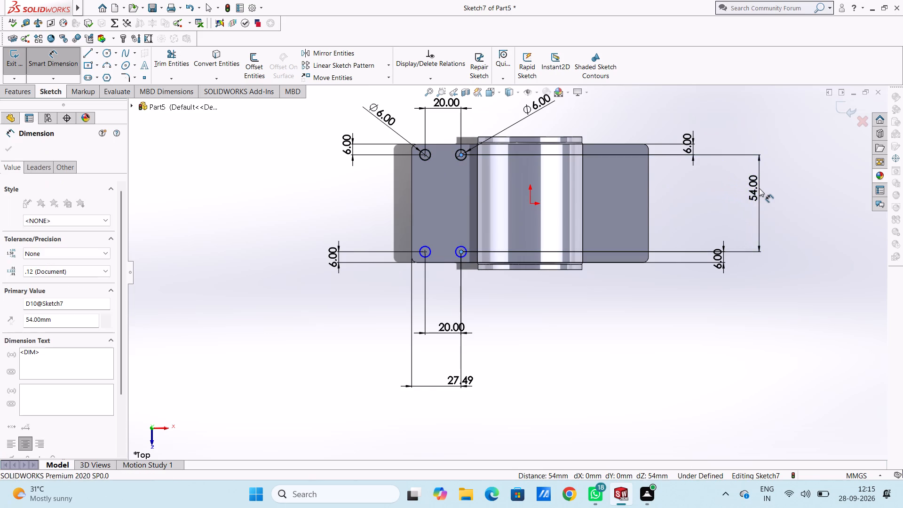
pyautogui.click(715, 178)
pyautogui.click(704, 180)
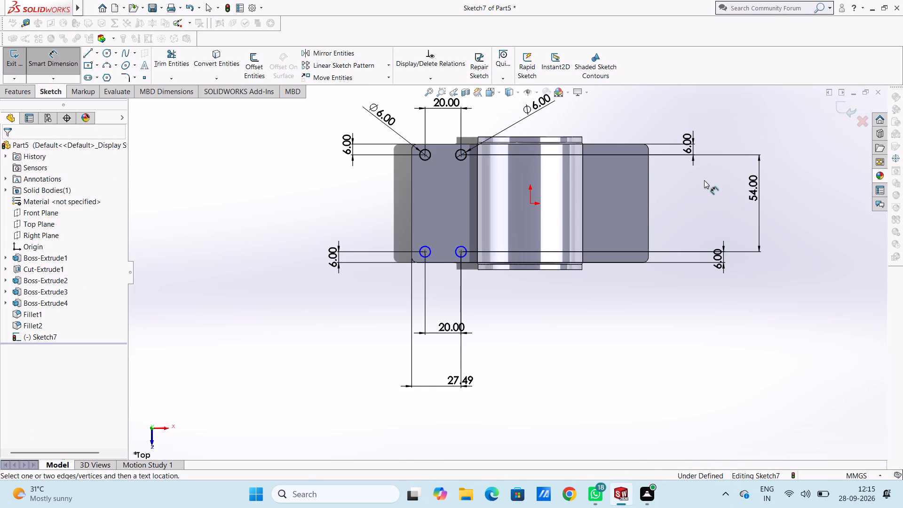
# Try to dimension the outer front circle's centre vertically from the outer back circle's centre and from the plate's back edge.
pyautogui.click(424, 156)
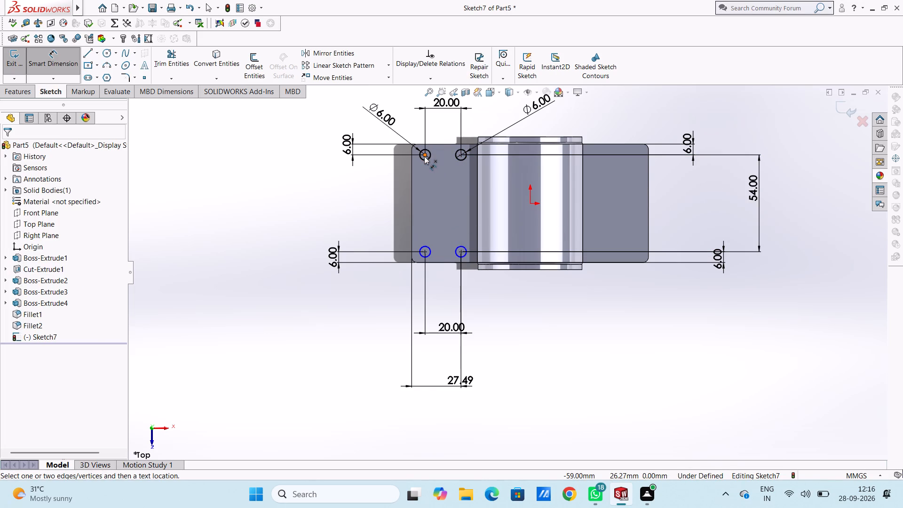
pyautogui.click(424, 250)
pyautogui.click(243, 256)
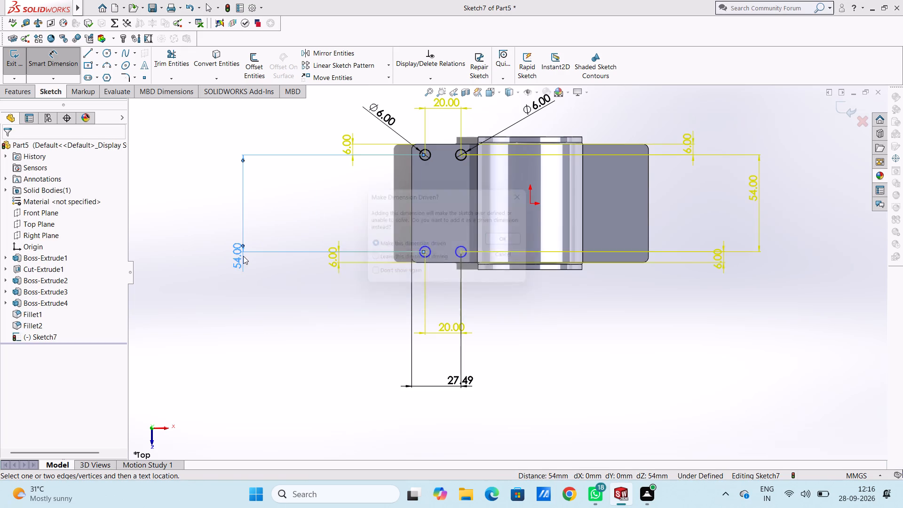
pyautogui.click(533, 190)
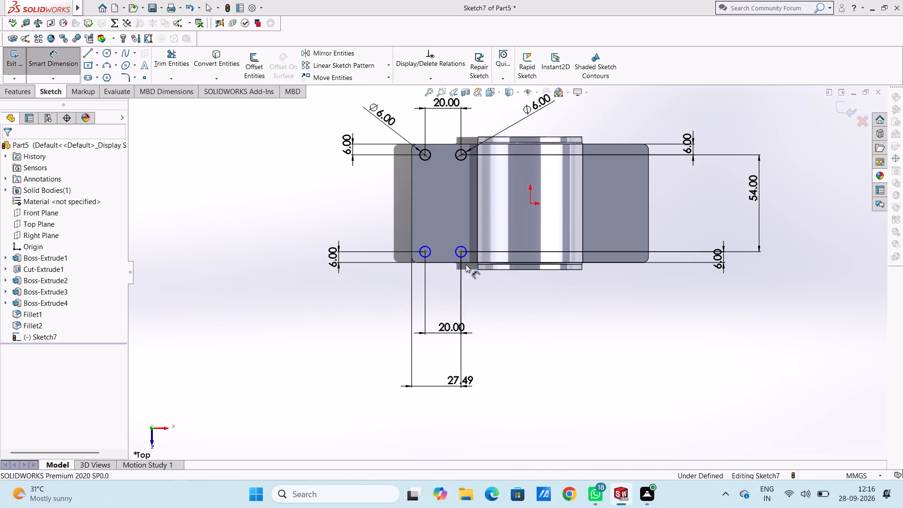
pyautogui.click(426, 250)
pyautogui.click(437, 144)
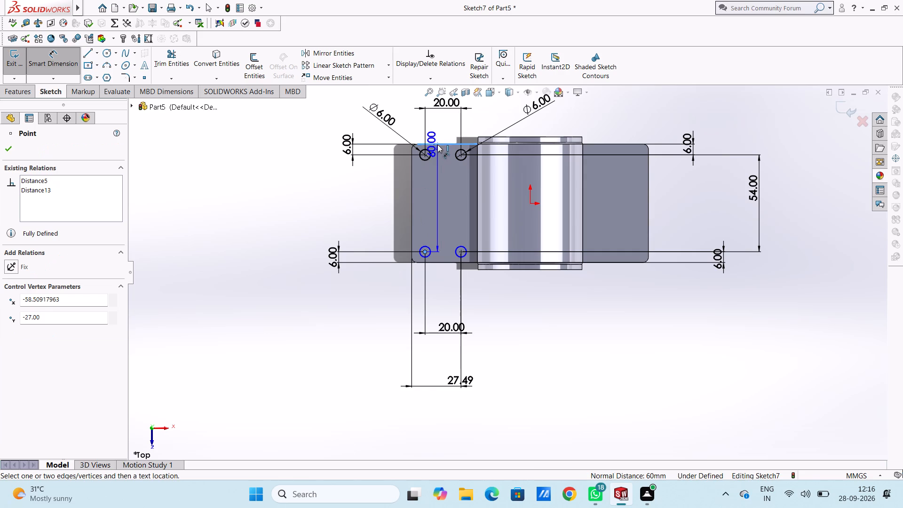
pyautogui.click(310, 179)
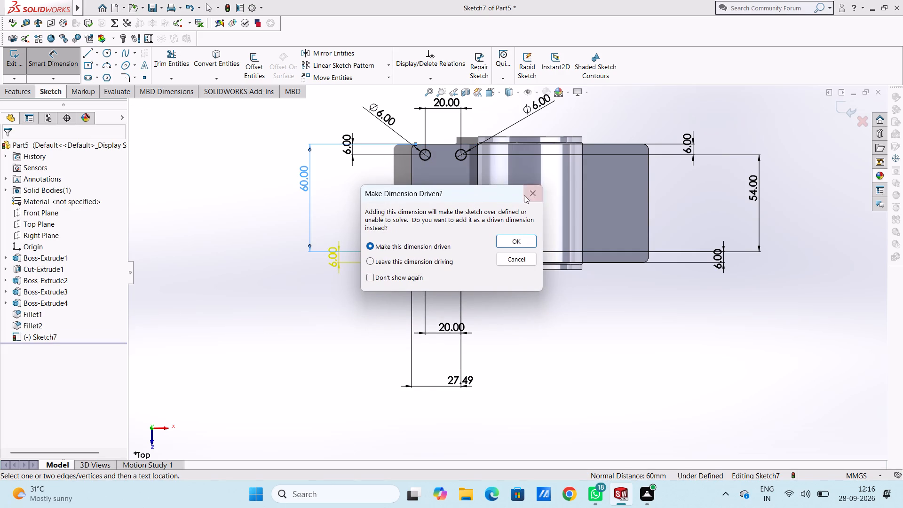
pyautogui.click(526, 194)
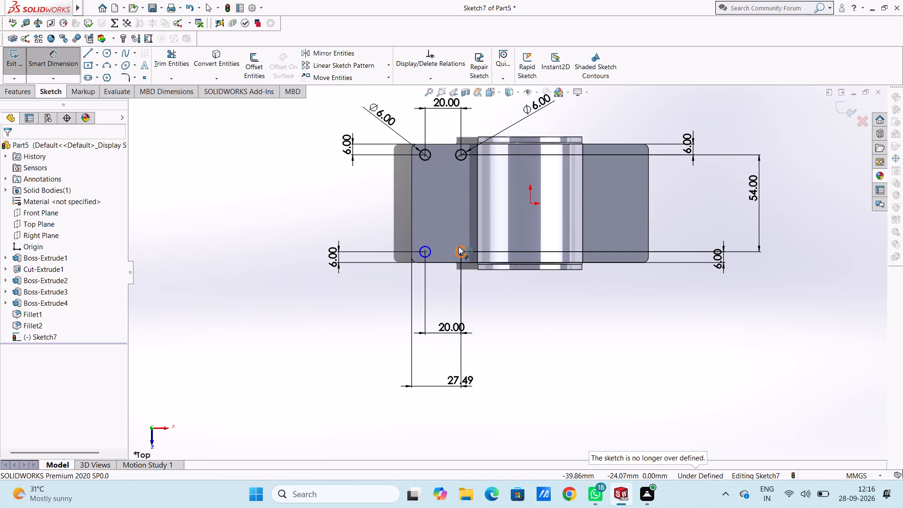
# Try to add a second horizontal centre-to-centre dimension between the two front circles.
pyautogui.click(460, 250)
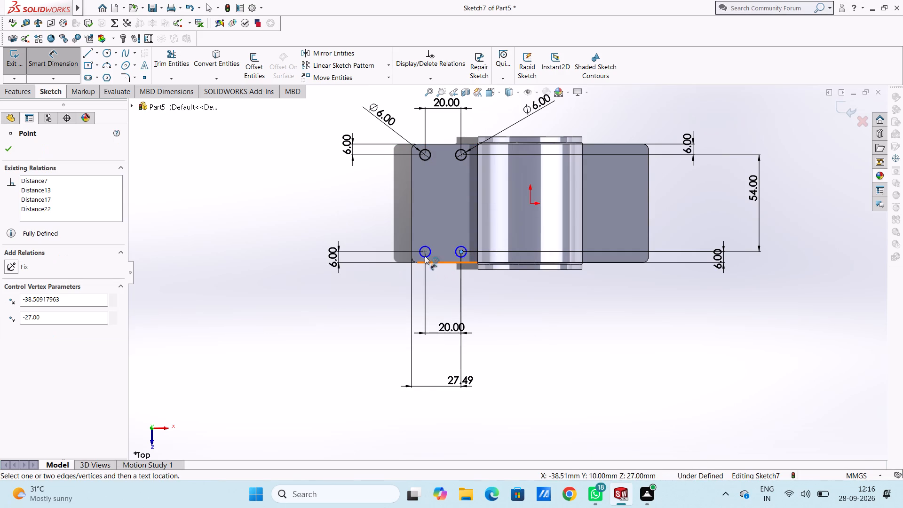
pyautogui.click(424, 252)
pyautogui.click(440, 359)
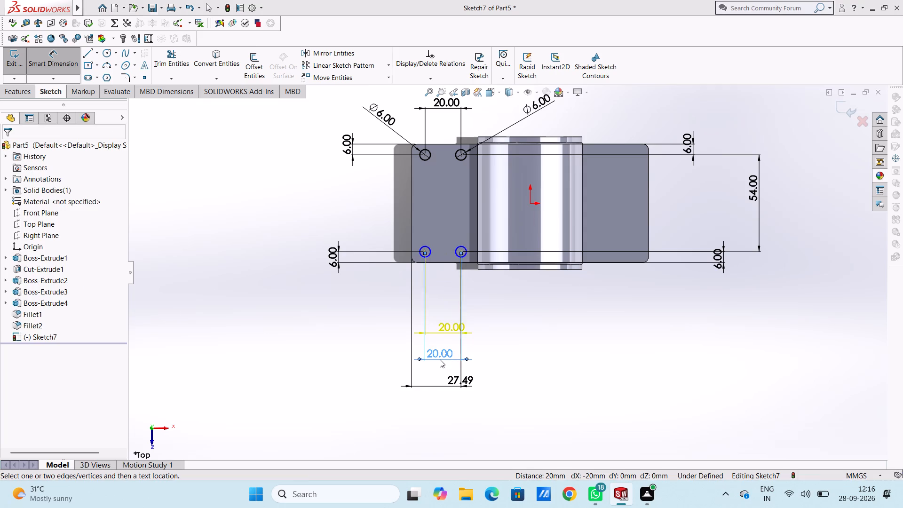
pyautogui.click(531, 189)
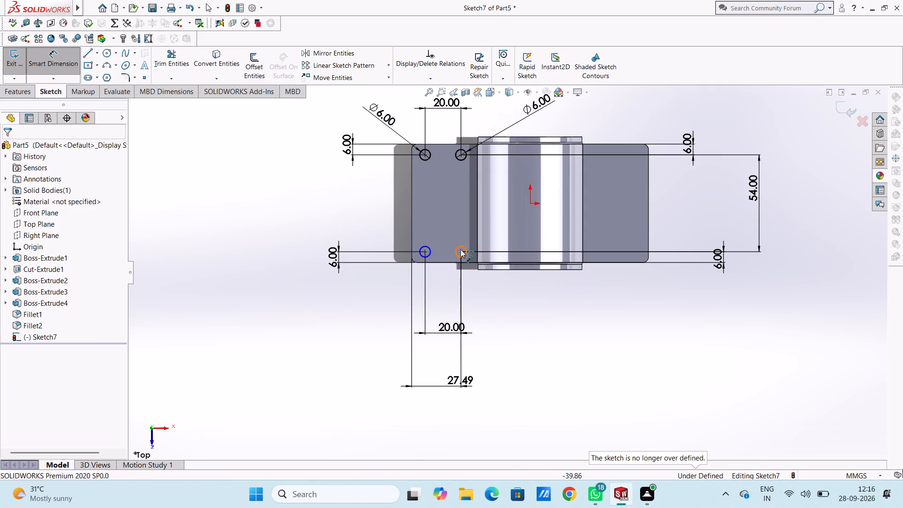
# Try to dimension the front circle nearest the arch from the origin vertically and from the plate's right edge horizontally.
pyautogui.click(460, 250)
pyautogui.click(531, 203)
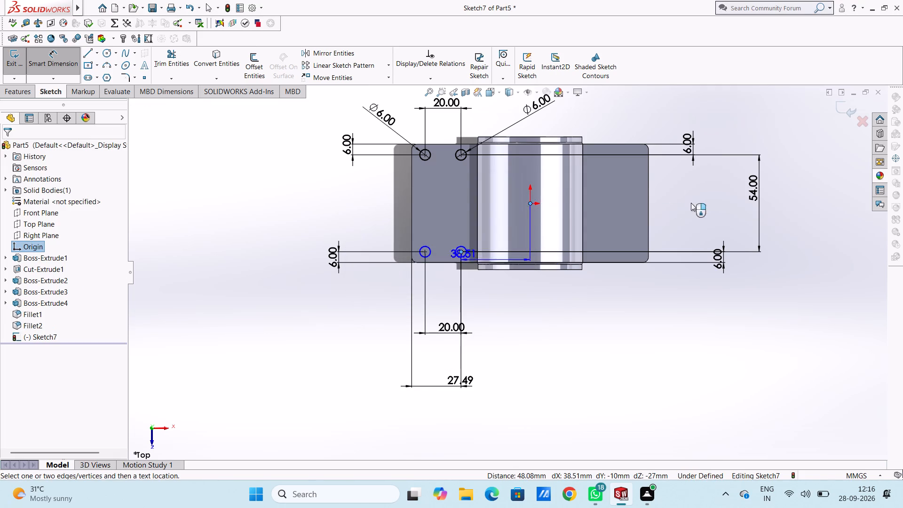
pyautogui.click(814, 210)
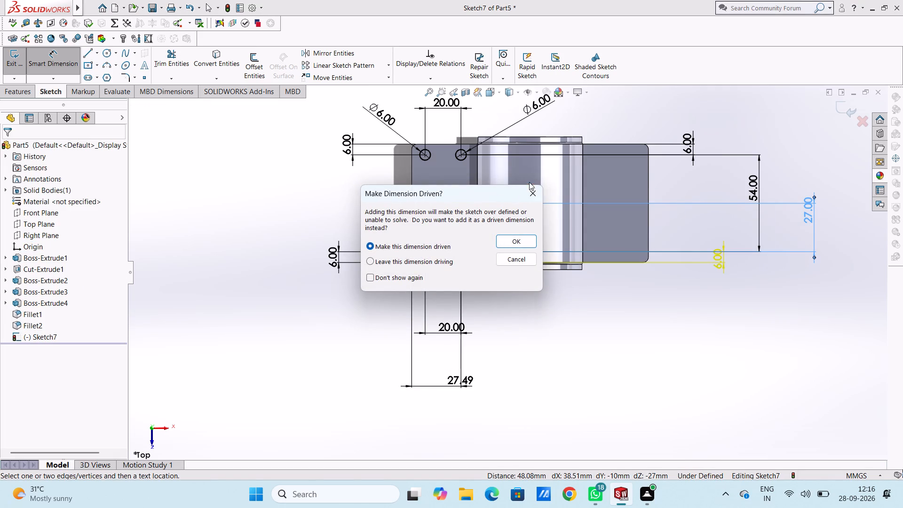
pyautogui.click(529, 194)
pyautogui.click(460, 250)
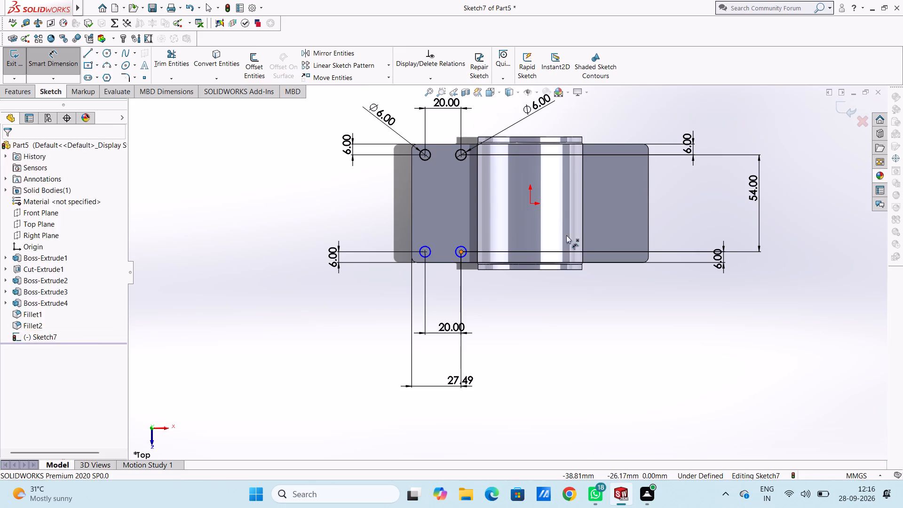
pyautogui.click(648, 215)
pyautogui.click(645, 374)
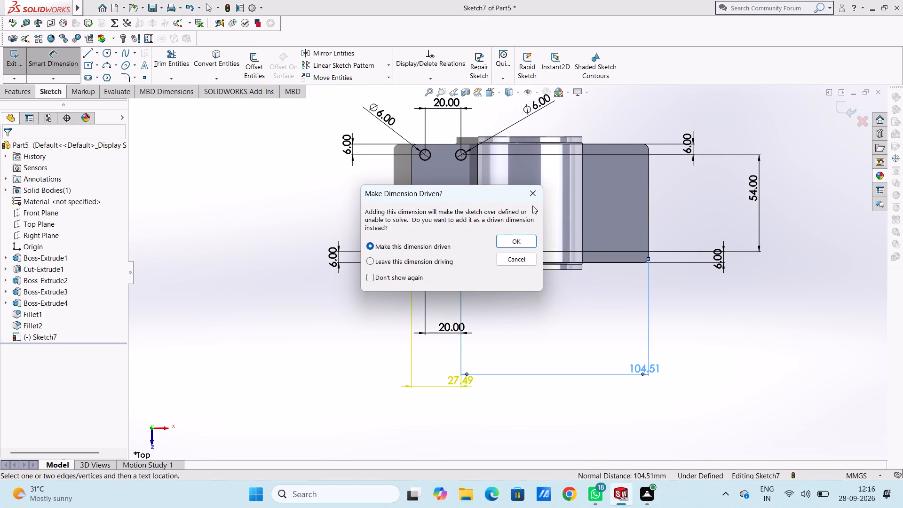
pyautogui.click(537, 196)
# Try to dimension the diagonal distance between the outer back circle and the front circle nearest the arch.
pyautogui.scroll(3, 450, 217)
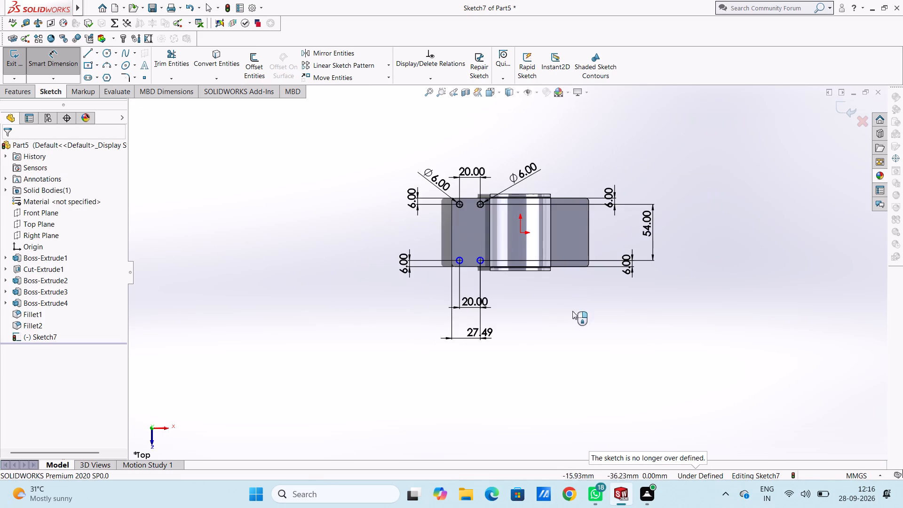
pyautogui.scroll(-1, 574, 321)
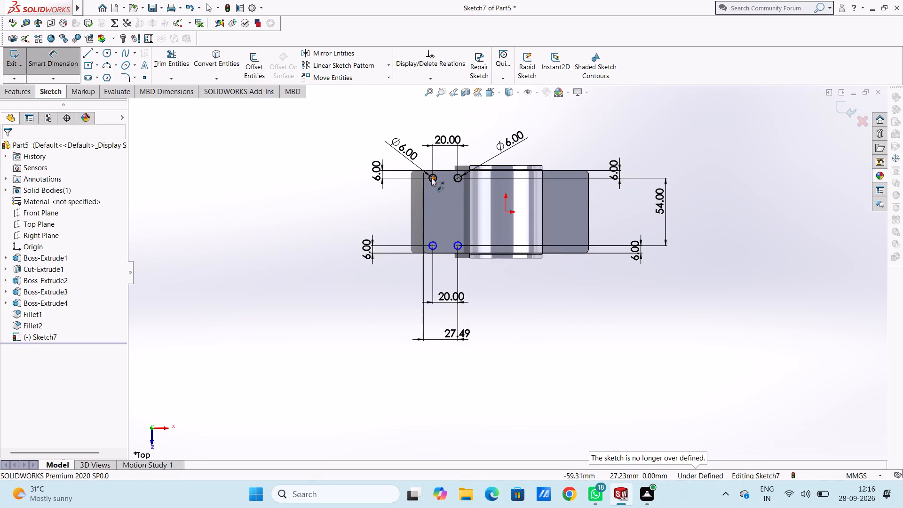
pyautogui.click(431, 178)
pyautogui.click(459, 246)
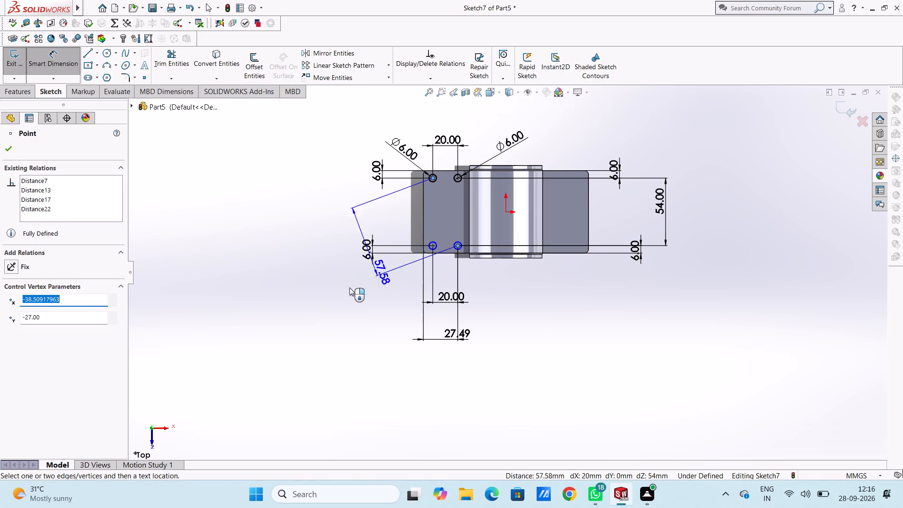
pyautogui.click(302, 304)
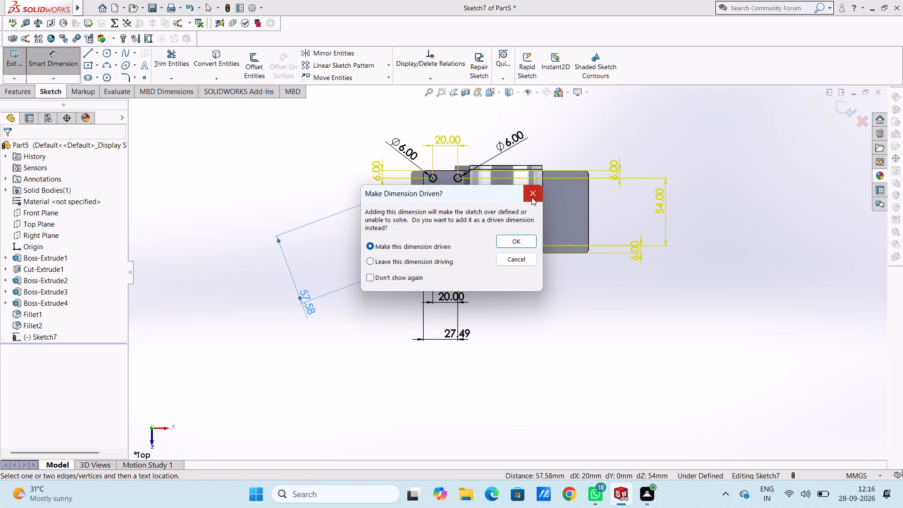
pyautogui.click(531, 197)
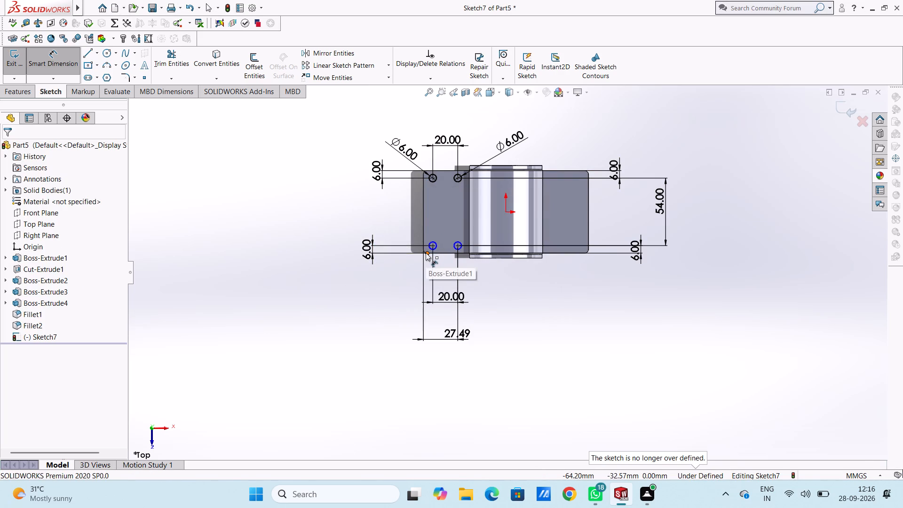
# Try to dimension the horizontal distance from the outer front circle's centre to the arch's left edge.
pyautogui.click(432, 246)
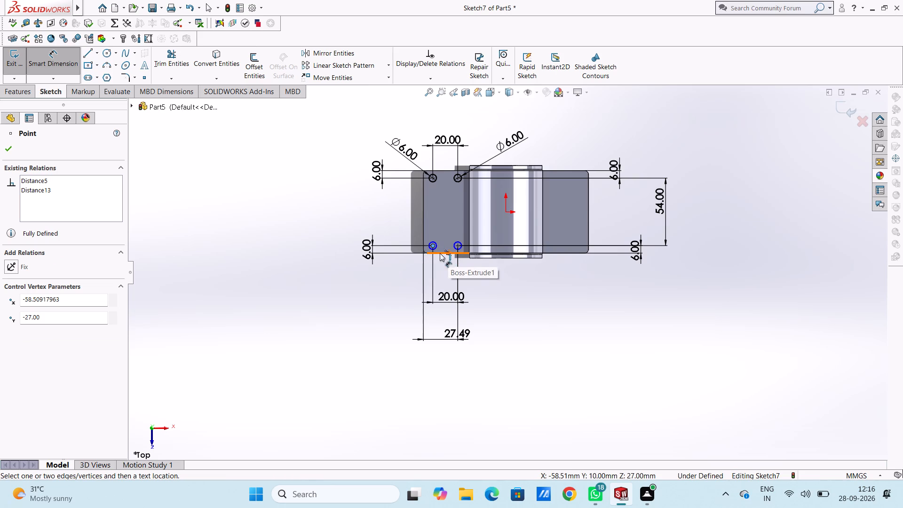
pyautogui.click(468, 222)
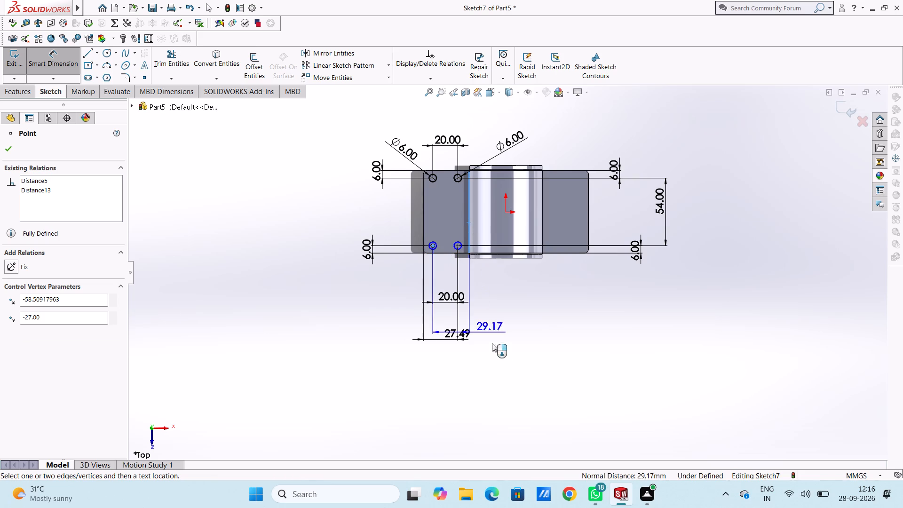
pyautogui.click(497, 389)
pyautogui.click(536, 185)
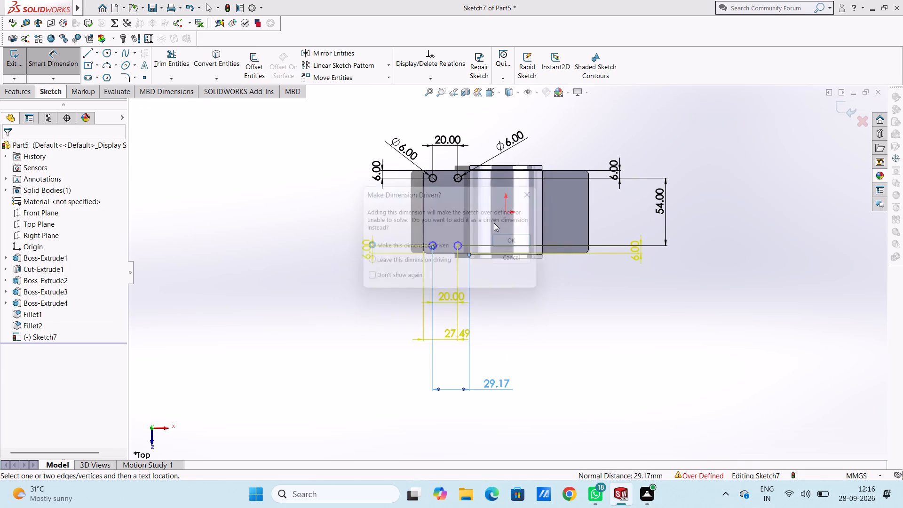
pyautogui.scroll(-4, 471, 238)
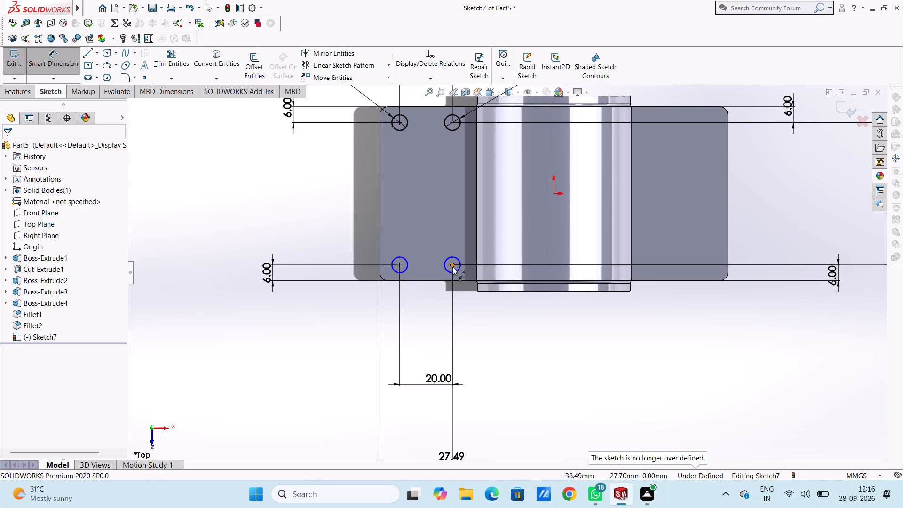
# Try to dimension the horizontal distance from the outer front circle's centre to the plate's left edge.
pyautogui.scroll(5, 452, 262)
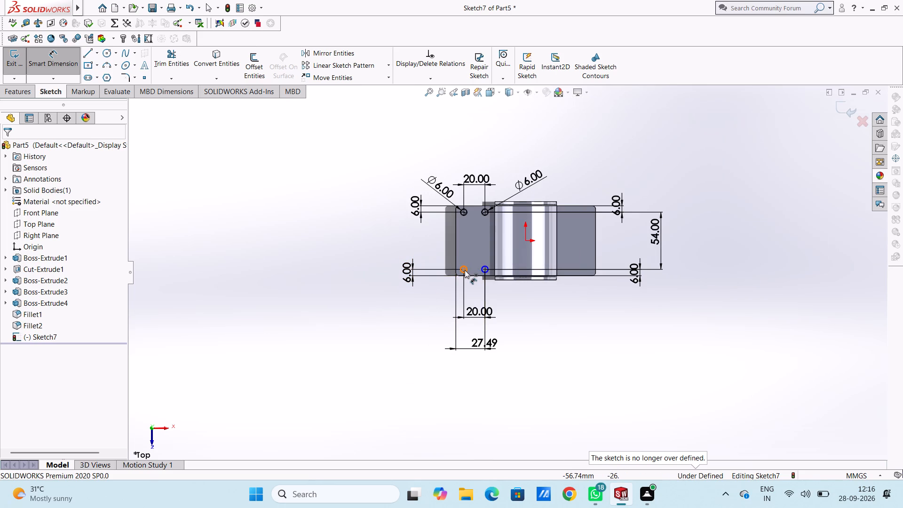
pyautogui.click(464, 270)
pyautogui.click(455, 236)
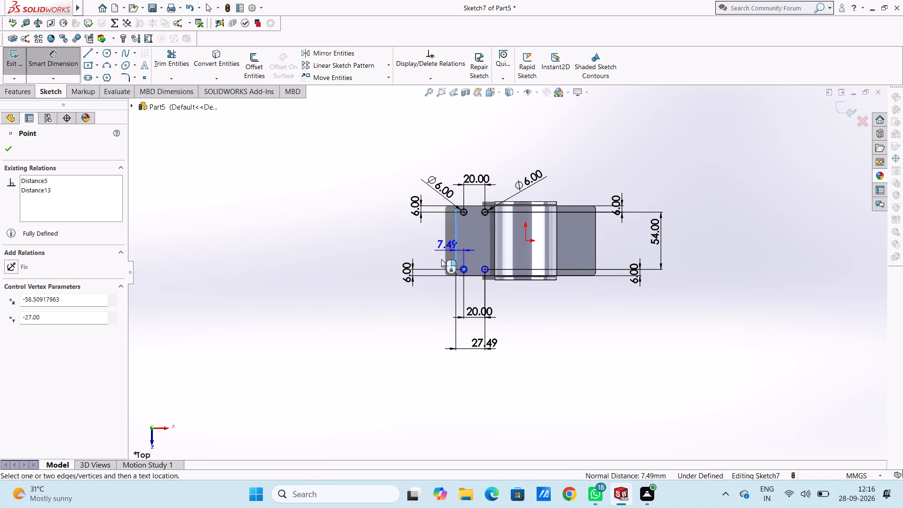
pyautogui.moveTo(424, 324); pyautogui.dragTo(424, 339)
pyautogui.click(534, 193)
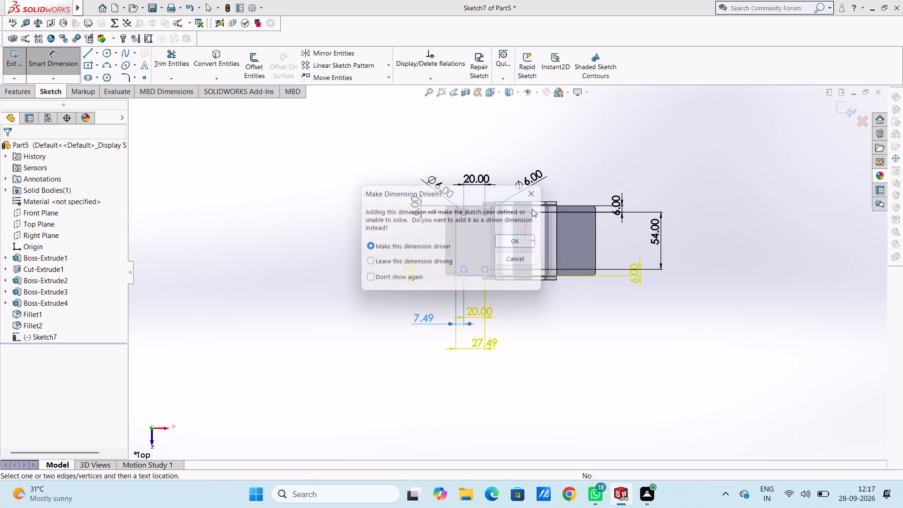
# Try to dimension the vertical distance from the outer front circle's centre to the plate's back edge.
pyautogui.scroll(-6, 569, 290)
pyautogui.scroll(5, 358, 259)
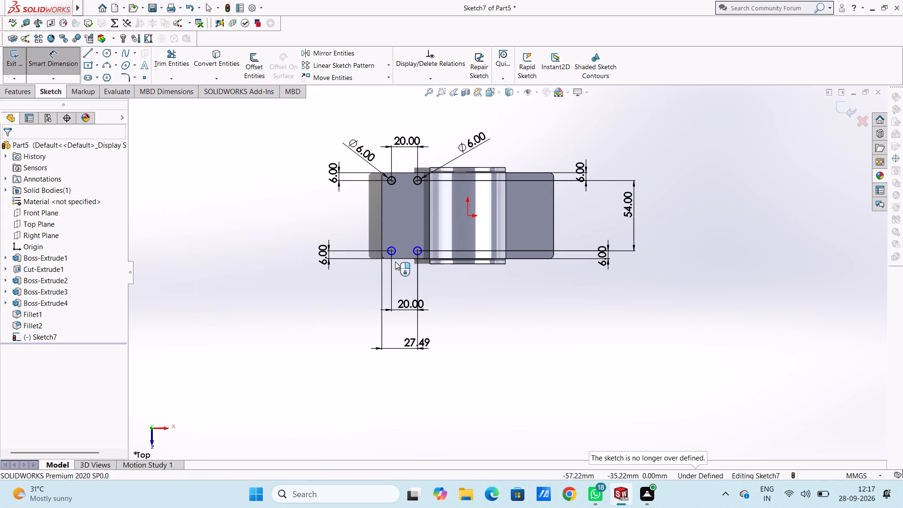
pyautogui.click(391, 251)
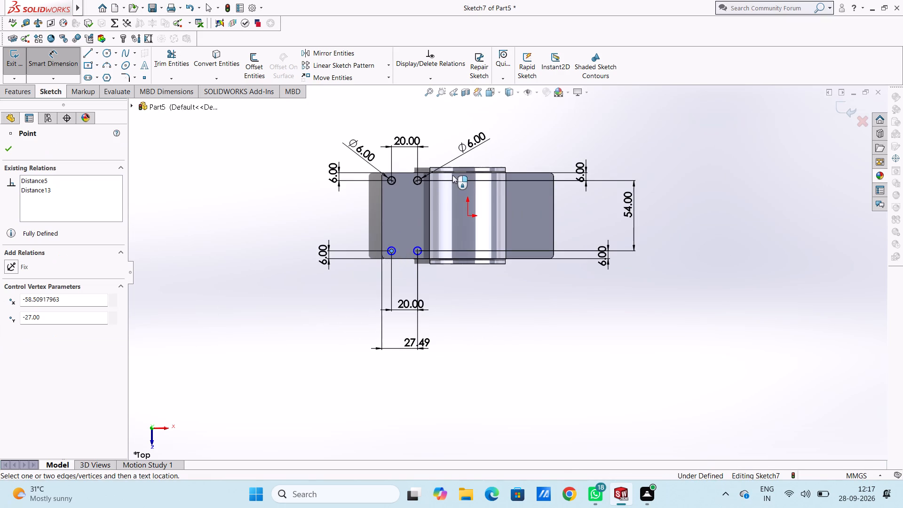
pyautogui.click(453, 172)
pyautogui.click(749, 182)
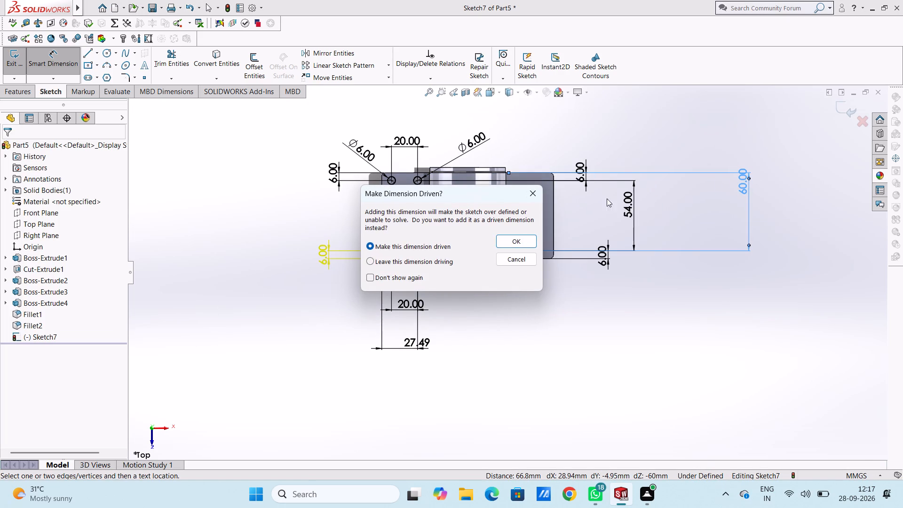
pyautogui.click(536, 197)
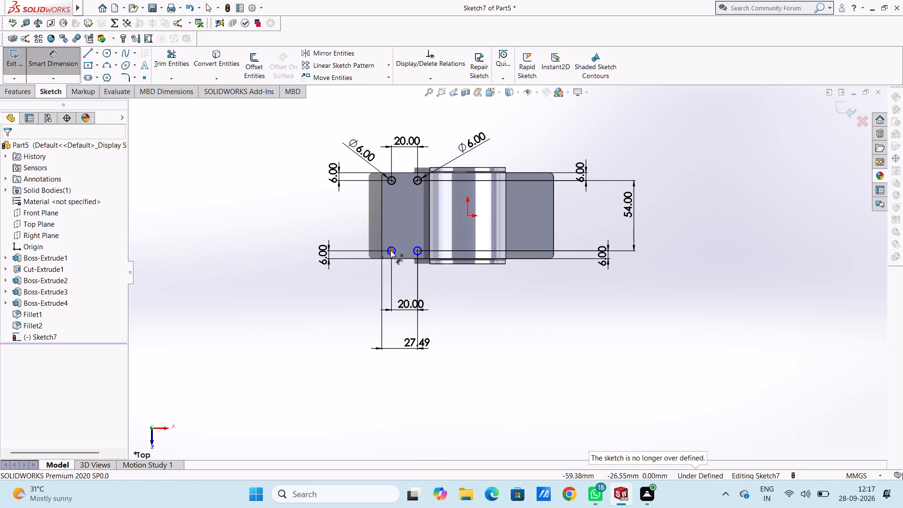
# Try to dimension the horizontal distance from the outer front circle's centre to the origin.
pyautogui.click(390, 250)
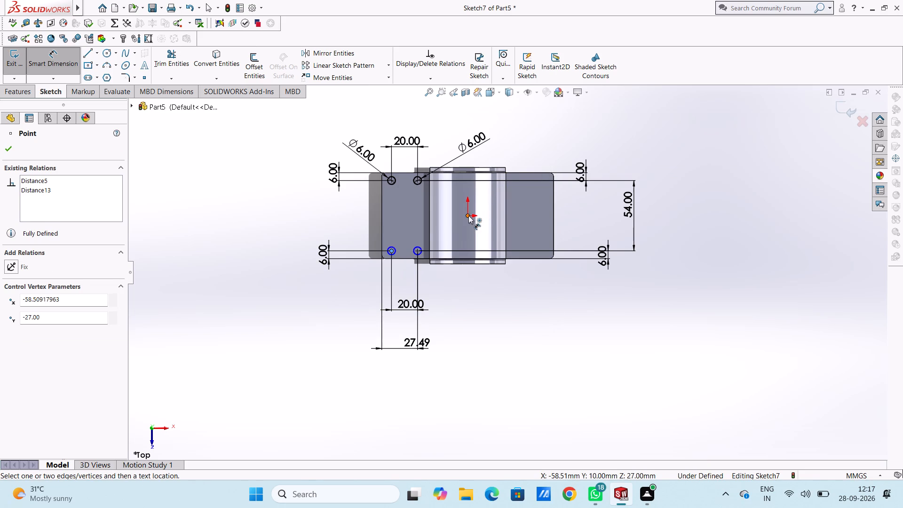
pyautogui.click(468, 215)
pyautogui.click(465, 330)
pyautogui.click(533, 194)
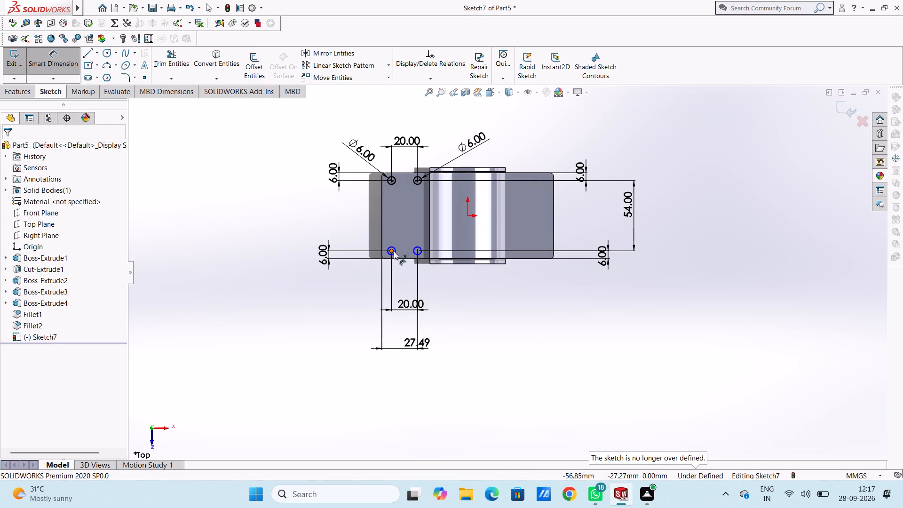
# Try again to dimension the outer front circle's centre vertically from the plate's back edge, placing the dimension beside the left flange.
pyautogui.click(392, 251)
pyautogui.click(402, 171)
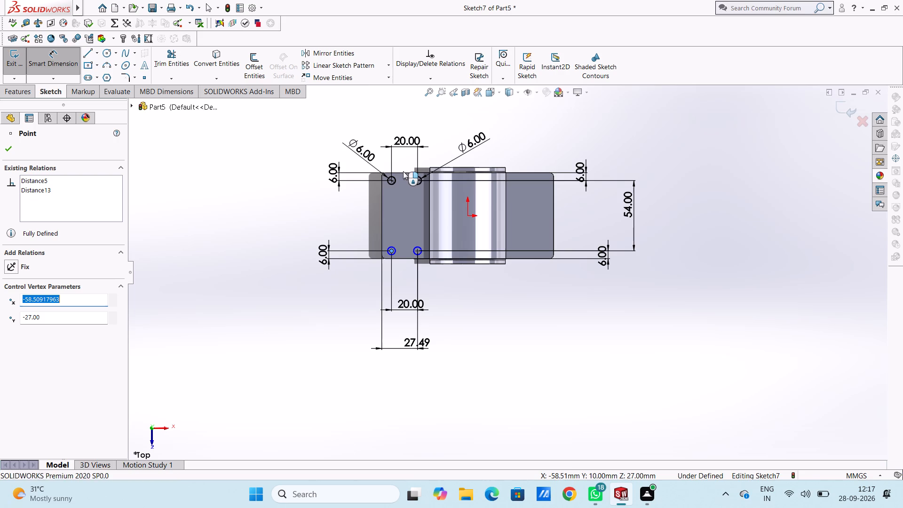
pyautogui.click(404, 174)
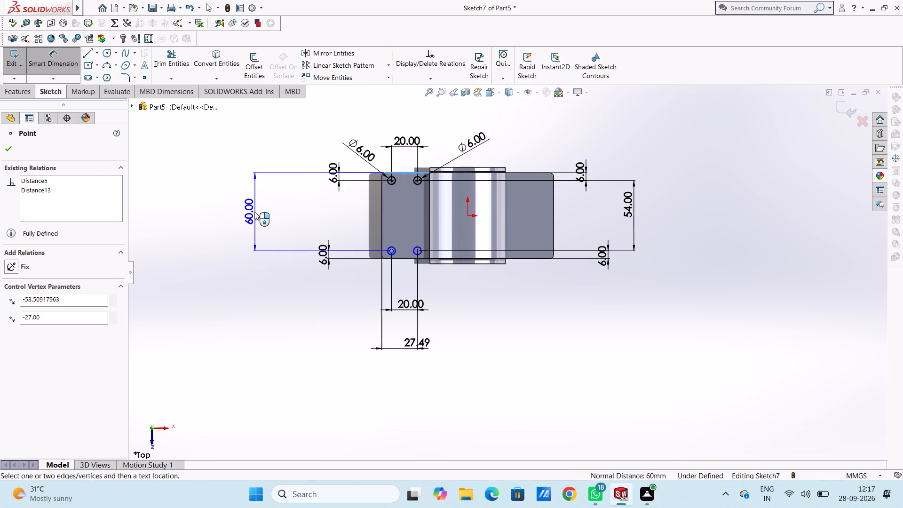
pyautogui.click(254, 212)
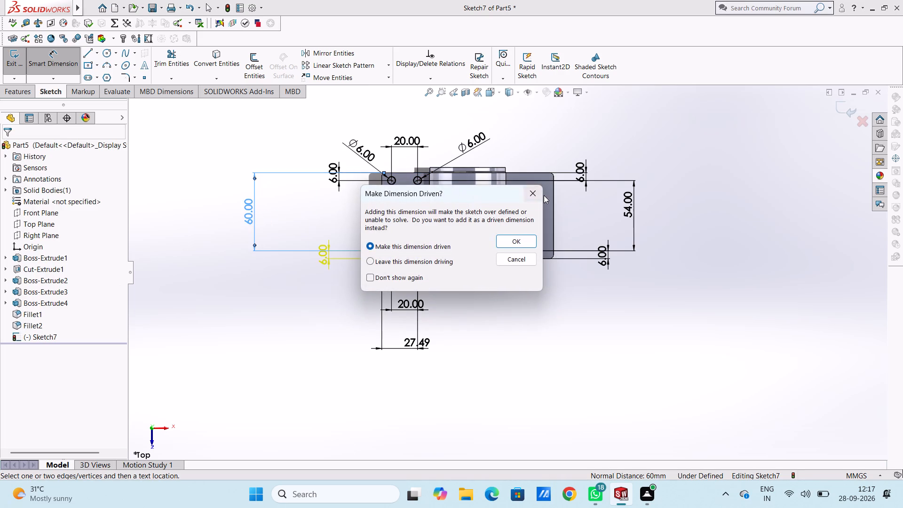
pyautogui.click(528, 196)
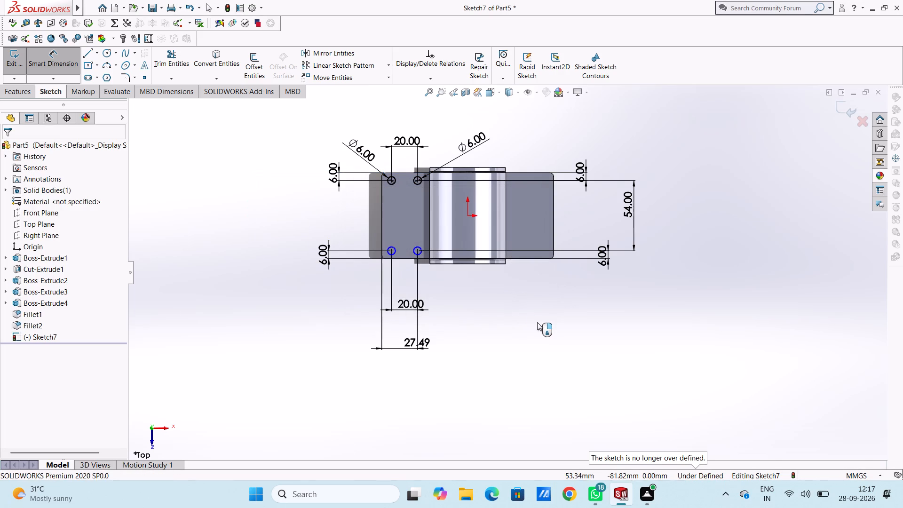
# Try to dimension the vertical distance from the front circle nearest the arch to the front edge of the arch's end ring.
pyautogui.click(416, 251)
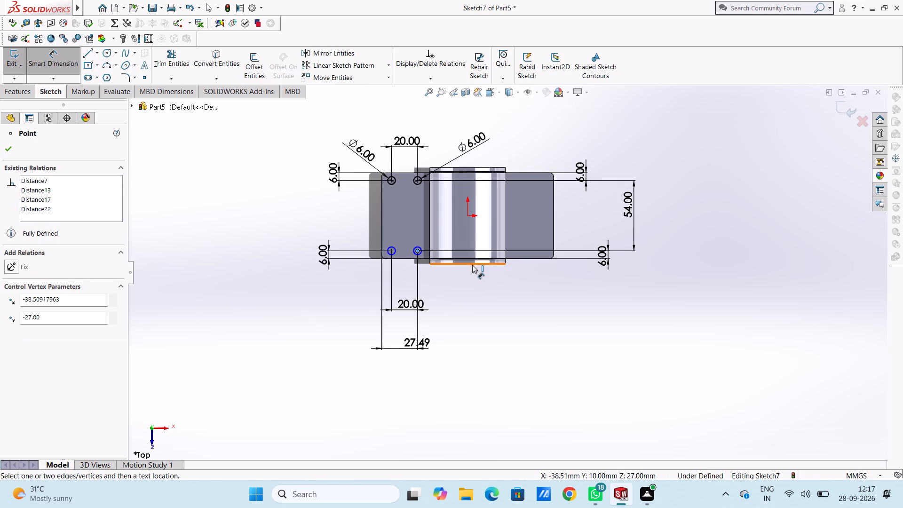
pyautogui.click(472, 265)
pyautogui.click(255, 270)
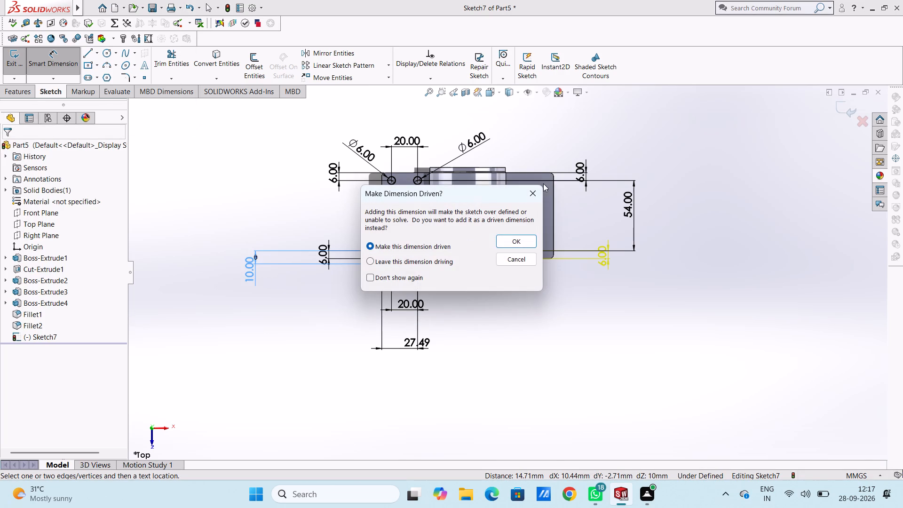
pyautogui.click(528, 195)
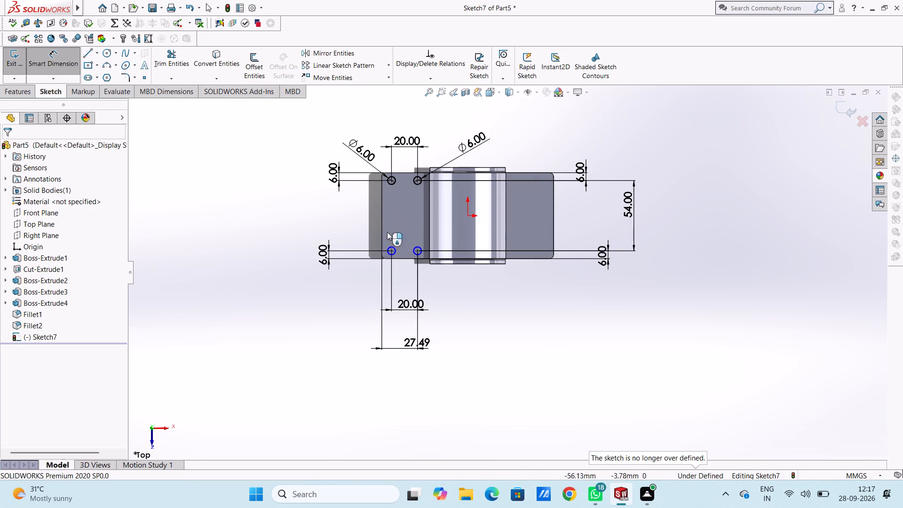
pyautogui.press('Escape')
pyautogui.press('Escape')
# Cut-extrude the four flange circles to a blind depth of 10 mm.
pyautogui.moveTo(321, 288); pyautogui.dragTo(285, 173, button='middle')
pyautogui.click(8, 93)
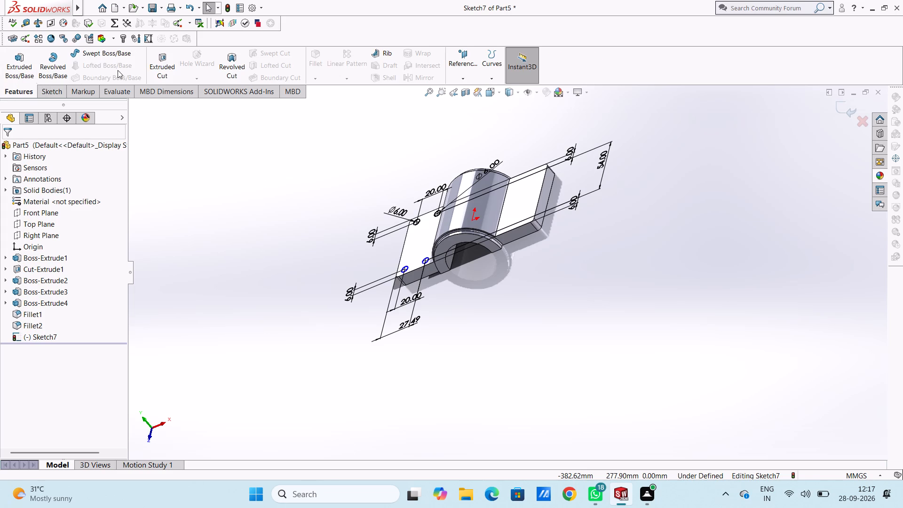
pyautogui.click(171, 60)
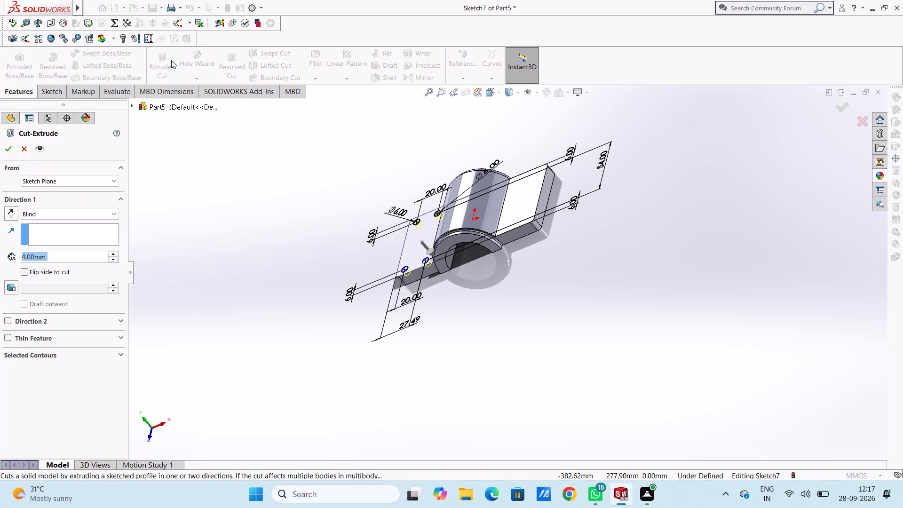
pyautogui.write('10')
pyautogui.press('Return')
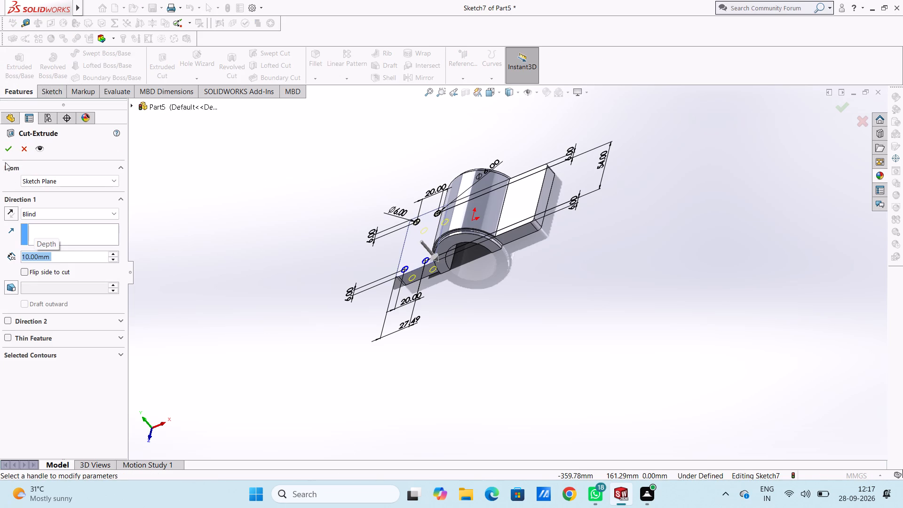
pyautogui.click(6, 151)
# On the plate's left end face, sketch a circle of radius 20 mm centred on the origin.
pyautogui.click(185, 203)
pyautogui.moveTo(231, 193); pyautogui.dragTo(246, 203, button='middle')
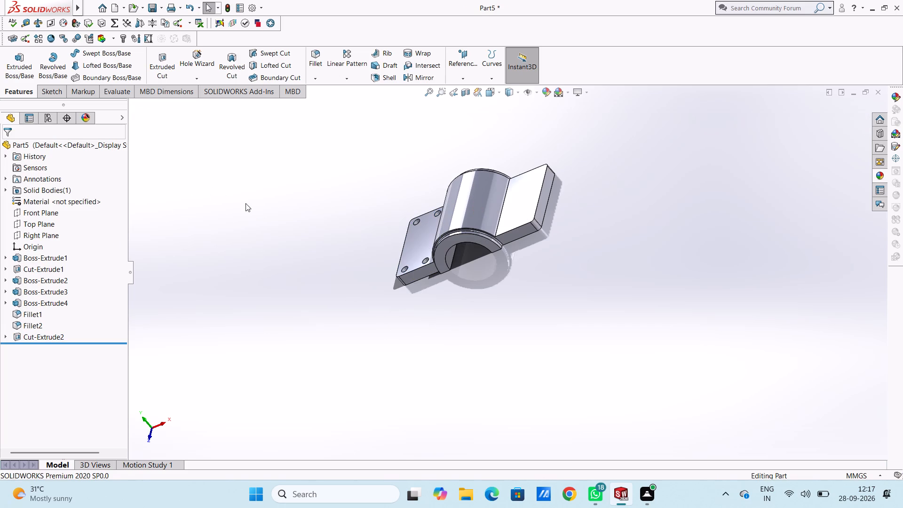
pyautogui.moveTo(246, 203); pyautogui.dragTo(232, 223, button='middle')
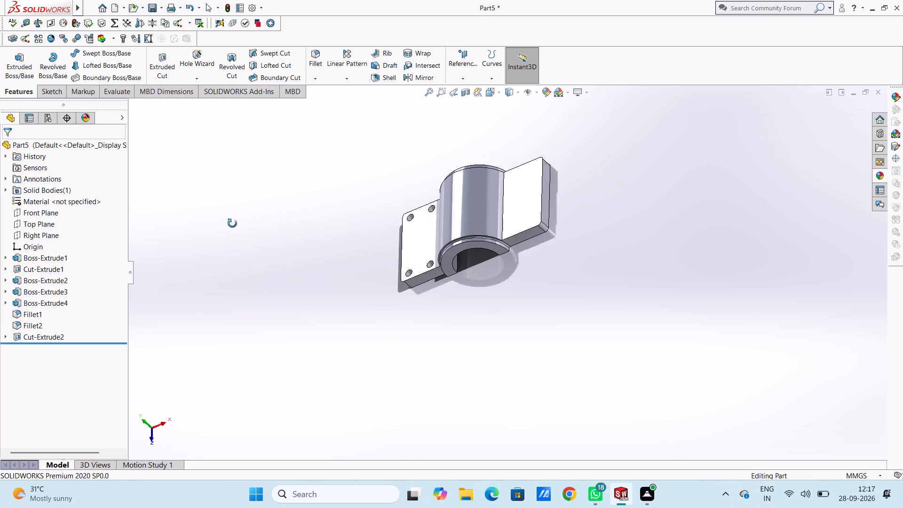
pyautogui.moveTo(232, 223); pyautogui.dragTo(254, 243, button='middle')
pyautogui.moveTo(264, 248); pyautogui.dragTo(306, 253, button='middle')
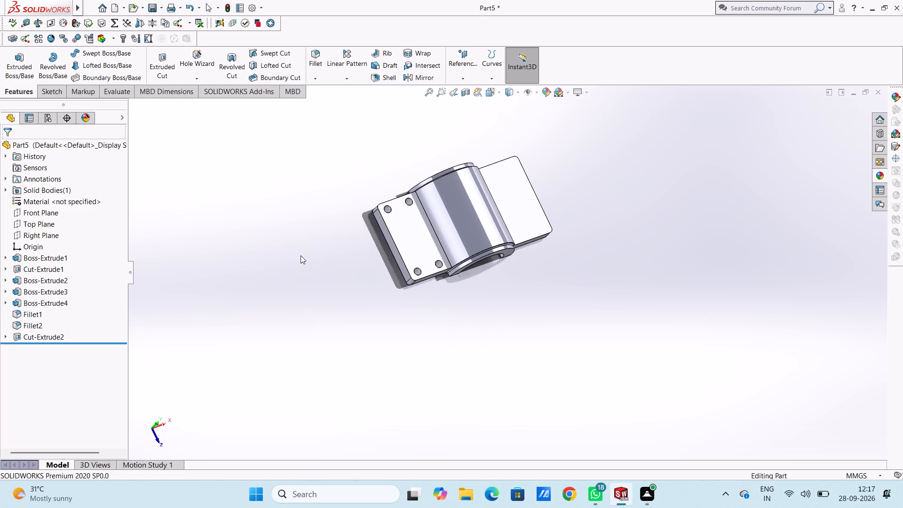
pyautogui.hotkey('ctrl', '3')
pyautogui.scroll(3, 301, 255)
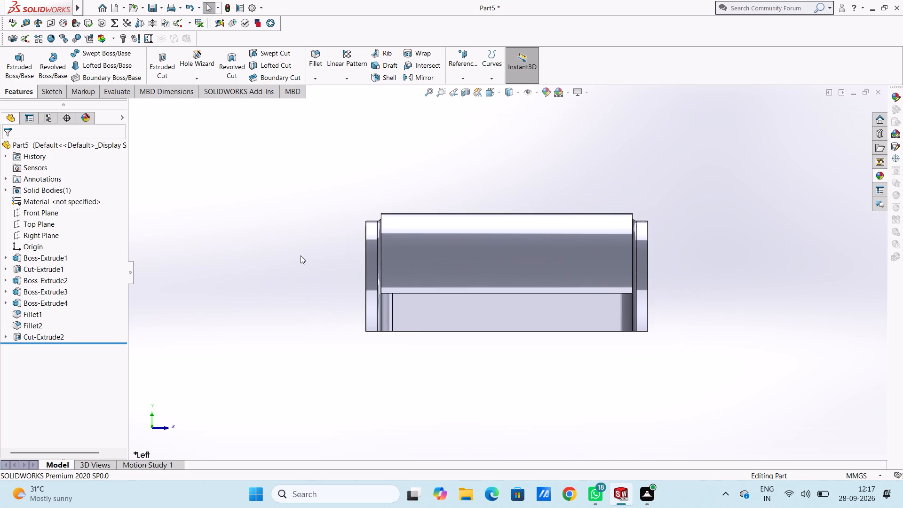
pyautogui.click(493, 308)
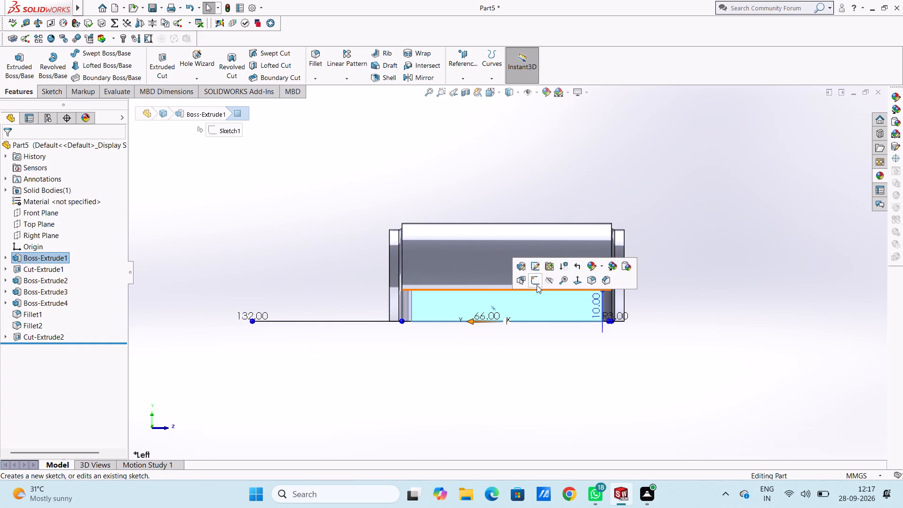
pyautogui.click(537, 284)
pyautogui.click(331, 276)
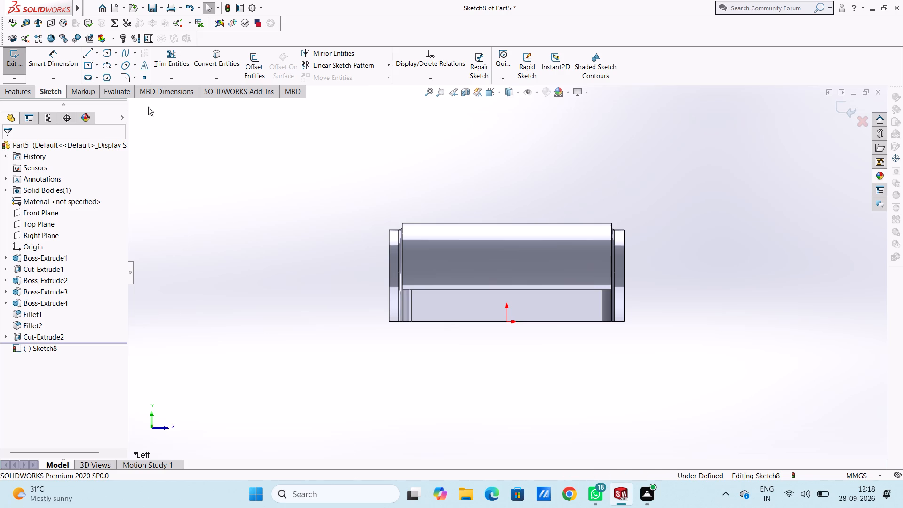
pyautogui.click(108, 53)
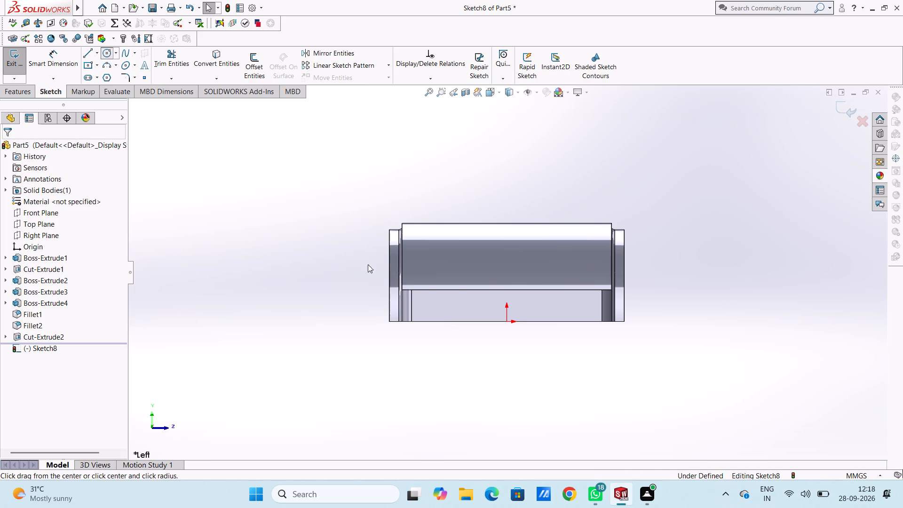
pyautogui.click(506, 322)
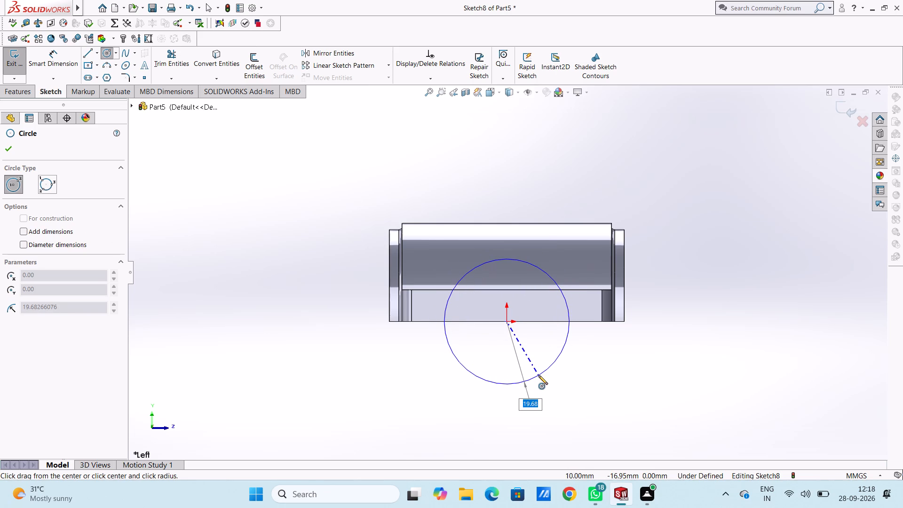
pyautogui.write('20')
pyautogui.press('Return')
pyautogui.press('Escape')
pyautogui.press('Escape')
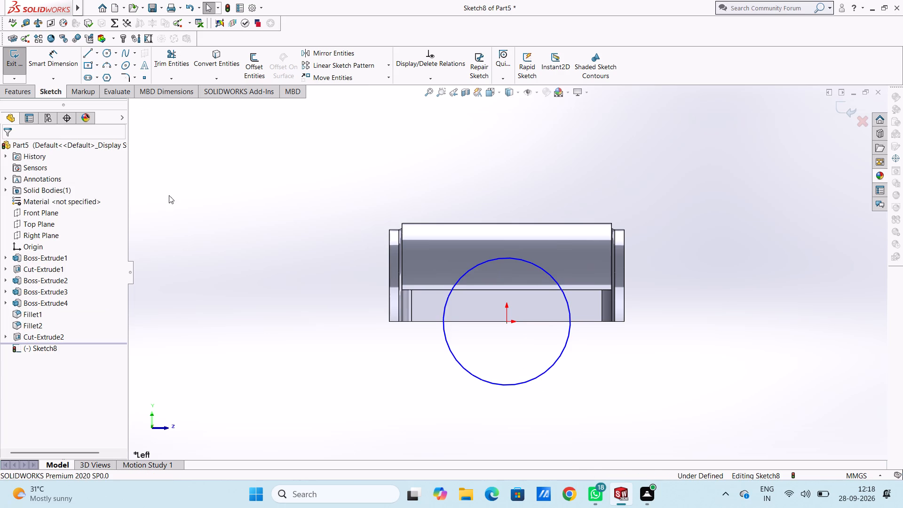
# Add a diameter dimension to the circle on the plate's end face.
pyautogui.click(62, 68)
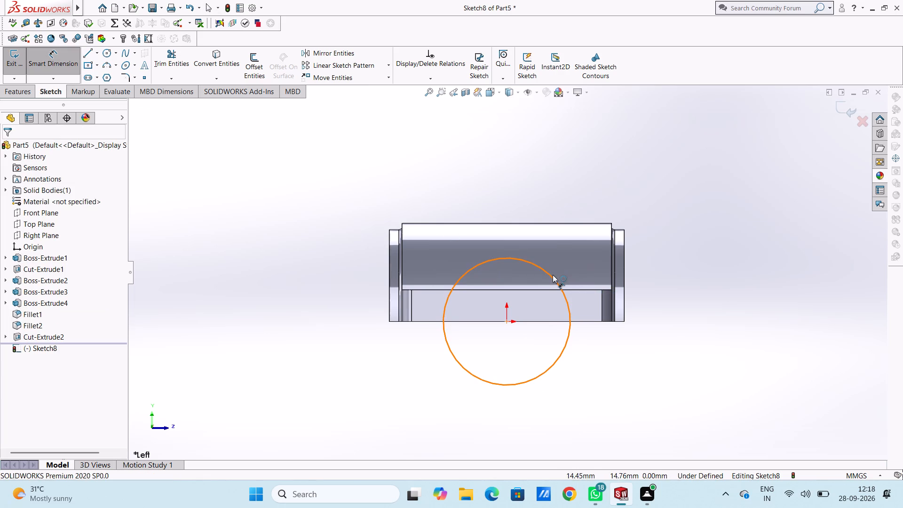
pyautogui.click(553, 275)
pyautogui.click(721, 170)
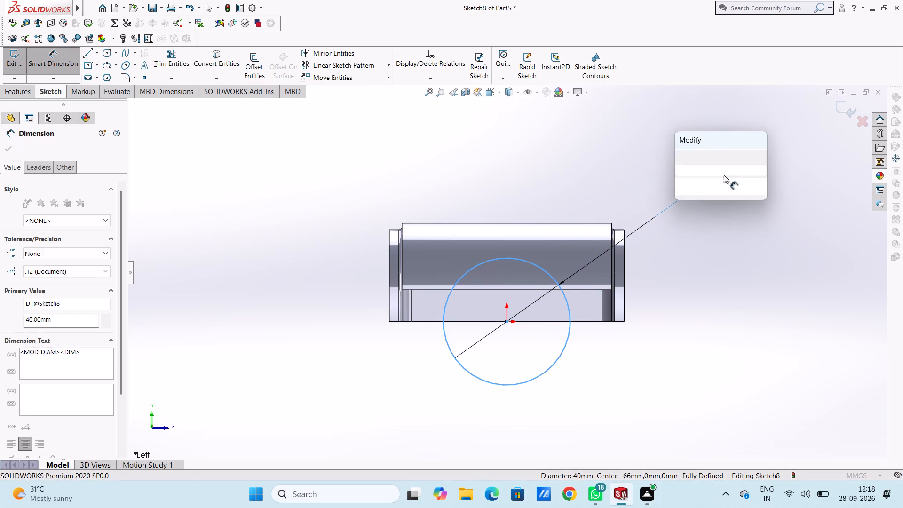
pyautogui.click(685, 158)
pyautogui.click(633, 152)
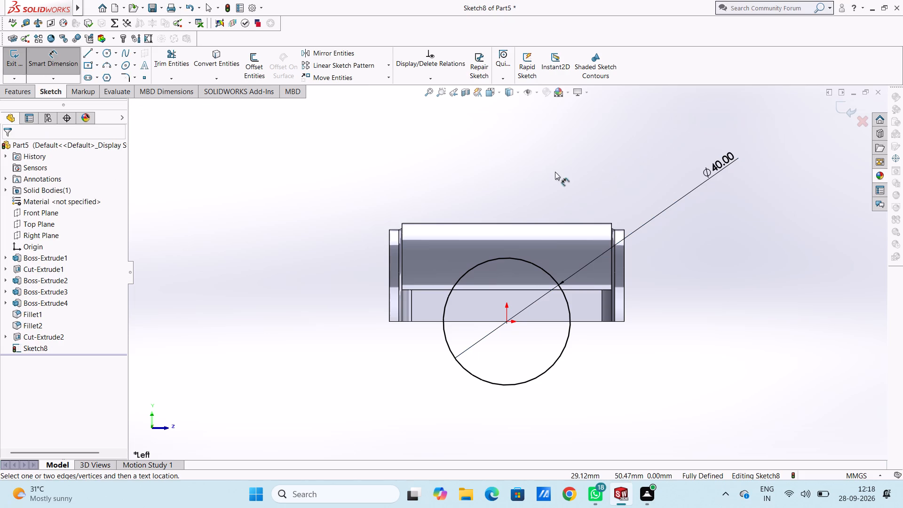
pyautogui.press('Escape')
pyautogui.press('Escape')
# Sketch a horizontal line across the circle's diameter, joining its two side quadrant points along the plate's bottom edge.
pyautogui.click(82, 51)
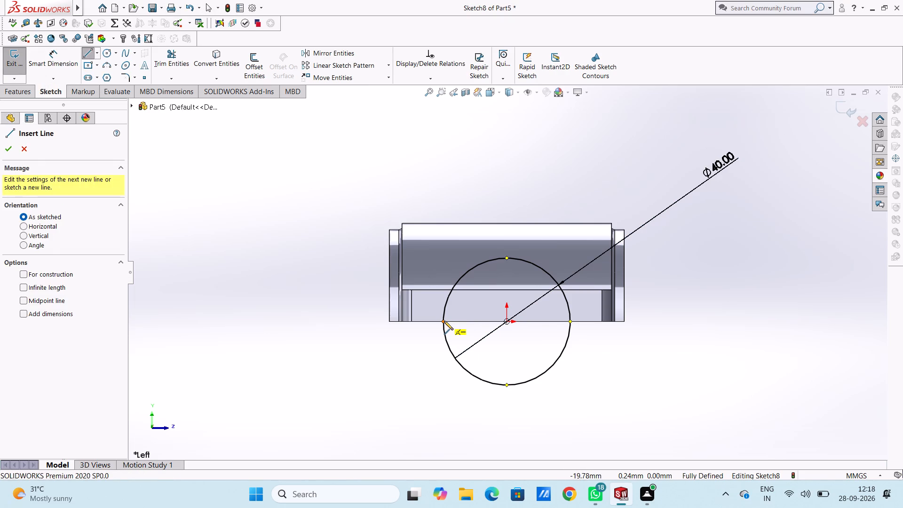
pyautogui.click(443, 321)
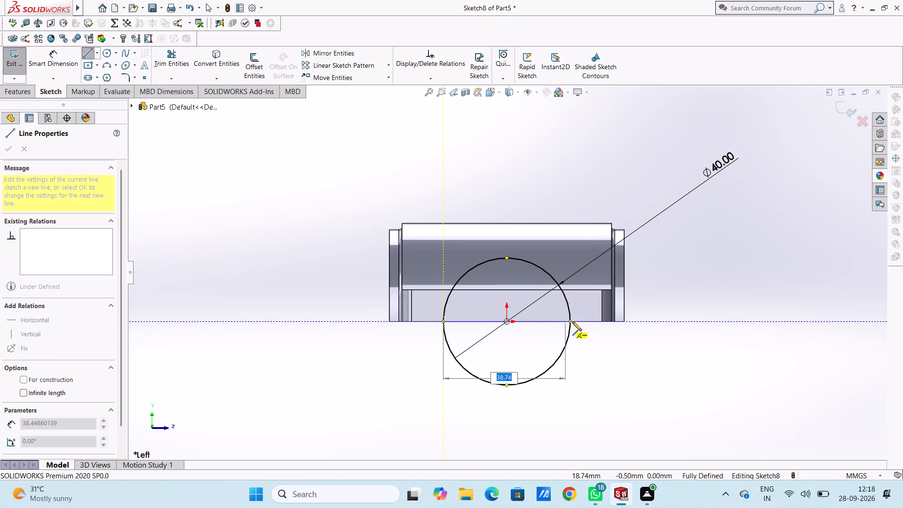
pyautogui.click(572, 321)
pyautogui.press('Escape')
pyautogui.press('Escape')
pyautogui.press('Escape')
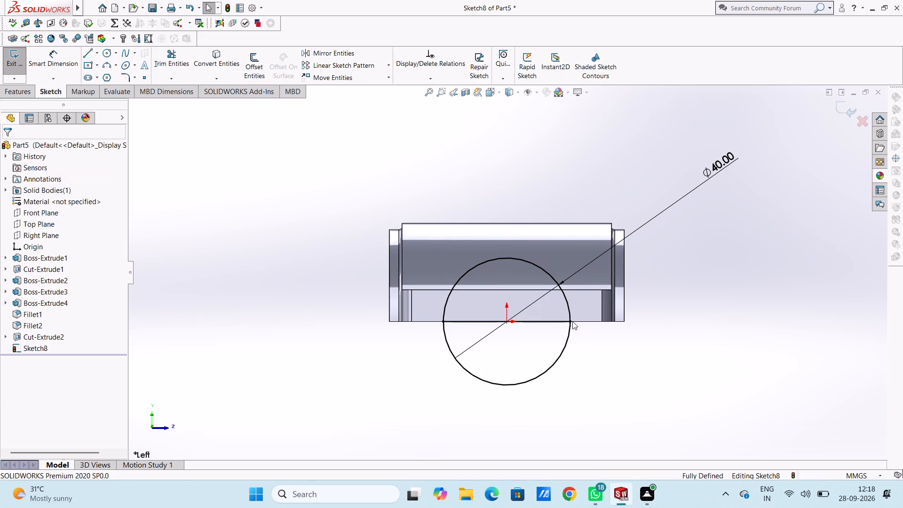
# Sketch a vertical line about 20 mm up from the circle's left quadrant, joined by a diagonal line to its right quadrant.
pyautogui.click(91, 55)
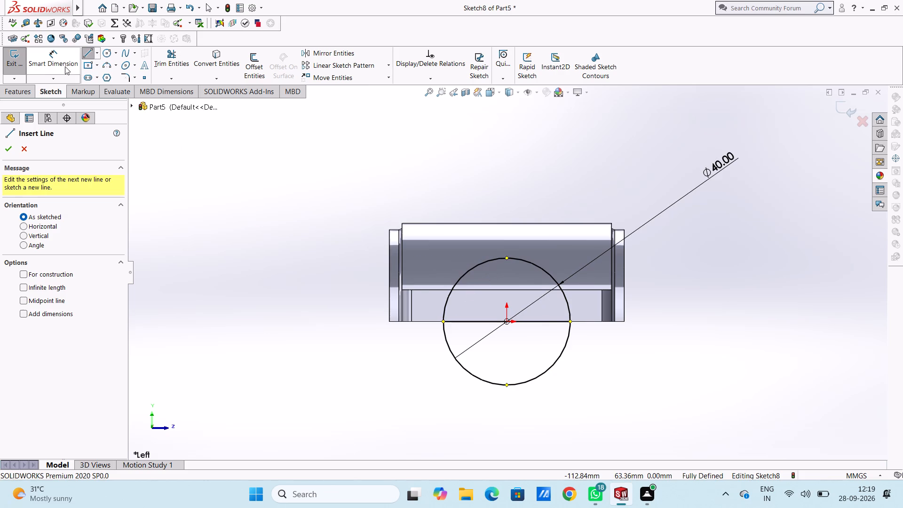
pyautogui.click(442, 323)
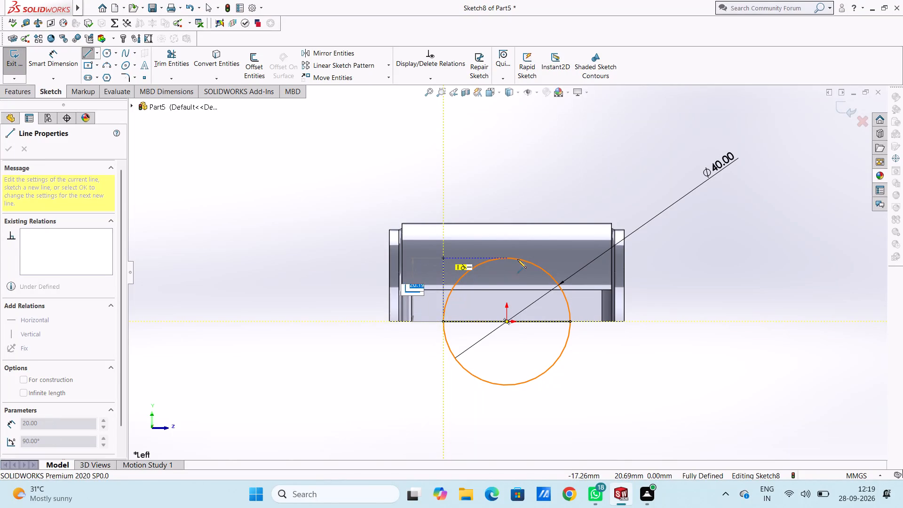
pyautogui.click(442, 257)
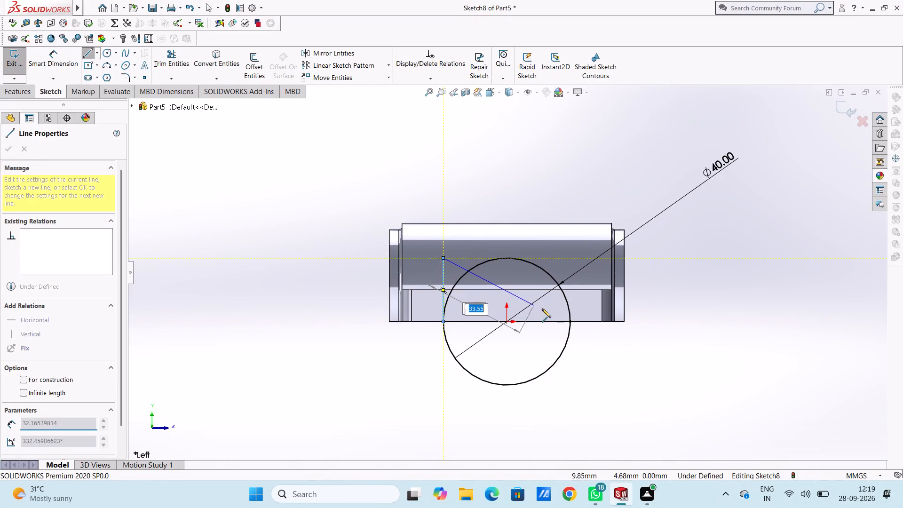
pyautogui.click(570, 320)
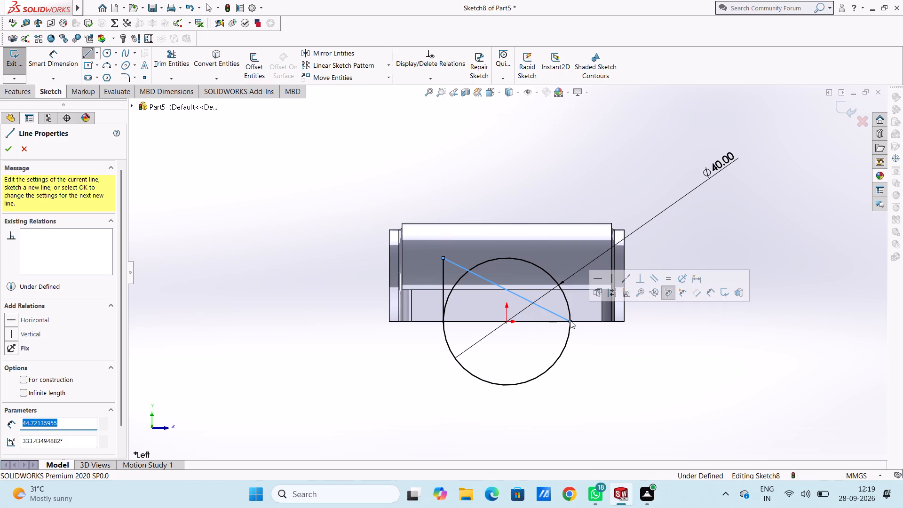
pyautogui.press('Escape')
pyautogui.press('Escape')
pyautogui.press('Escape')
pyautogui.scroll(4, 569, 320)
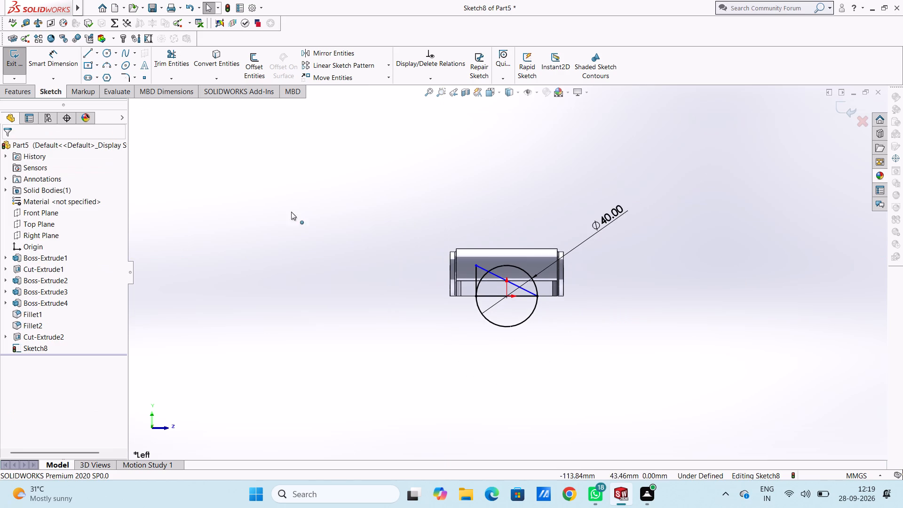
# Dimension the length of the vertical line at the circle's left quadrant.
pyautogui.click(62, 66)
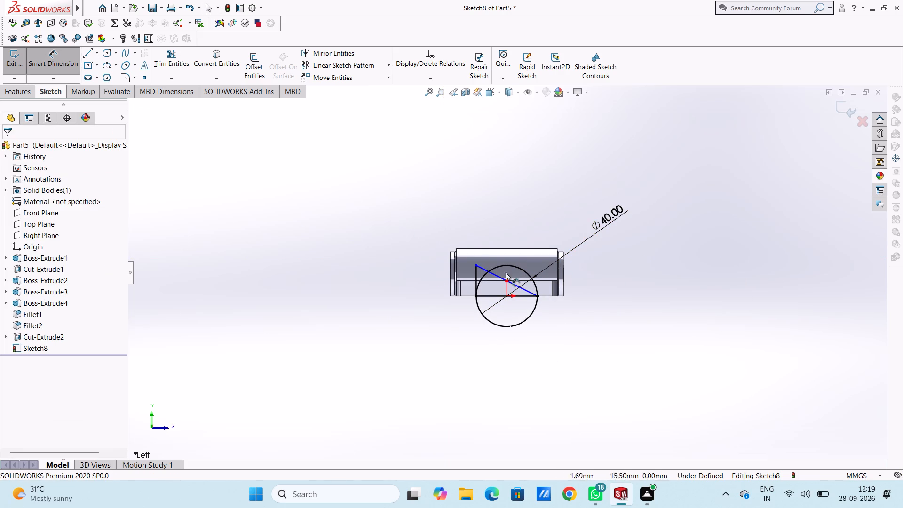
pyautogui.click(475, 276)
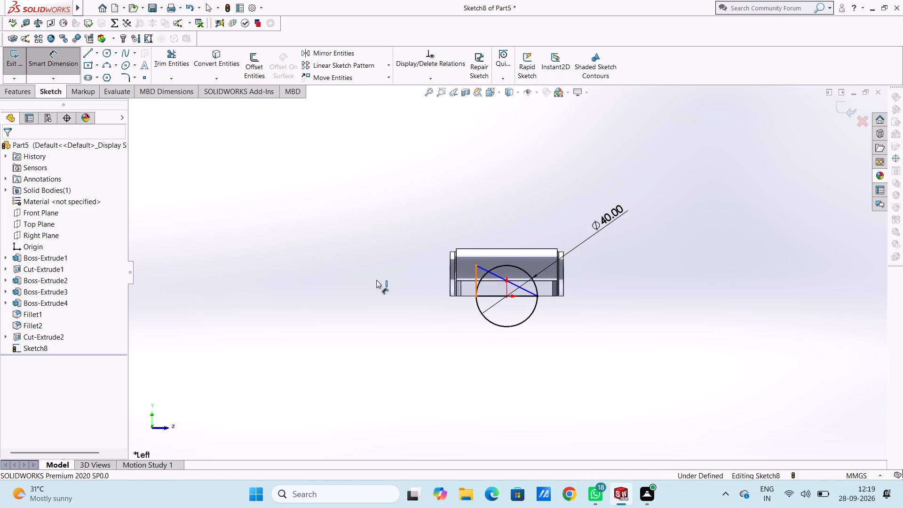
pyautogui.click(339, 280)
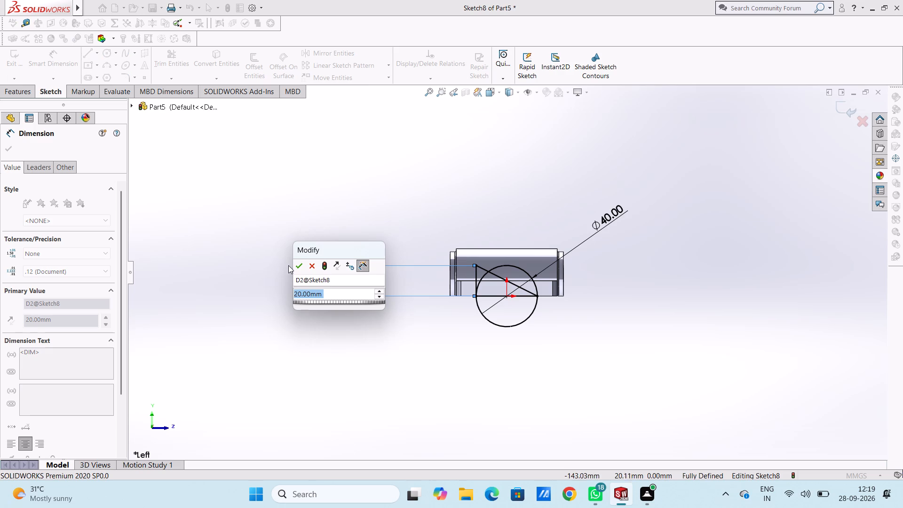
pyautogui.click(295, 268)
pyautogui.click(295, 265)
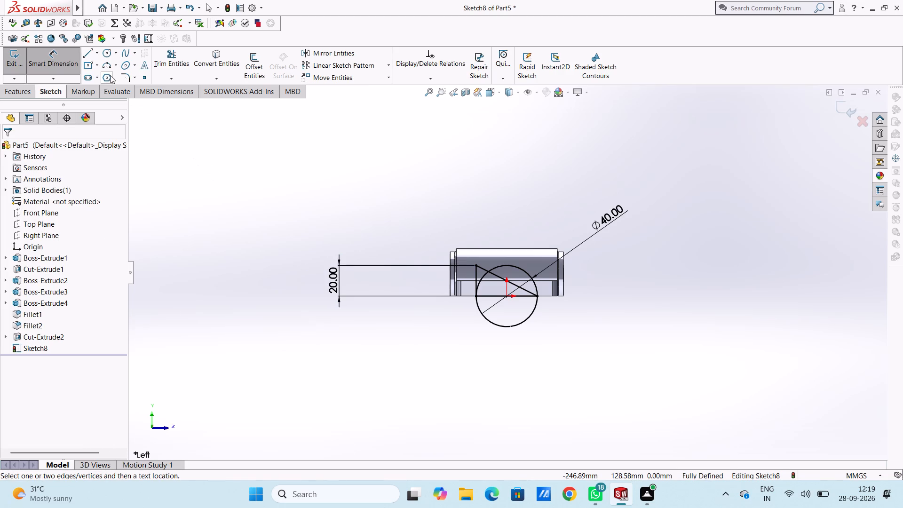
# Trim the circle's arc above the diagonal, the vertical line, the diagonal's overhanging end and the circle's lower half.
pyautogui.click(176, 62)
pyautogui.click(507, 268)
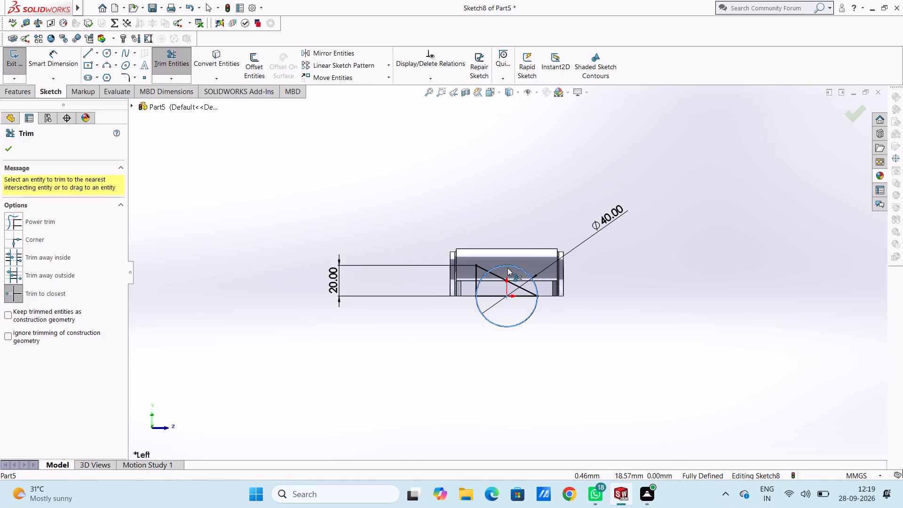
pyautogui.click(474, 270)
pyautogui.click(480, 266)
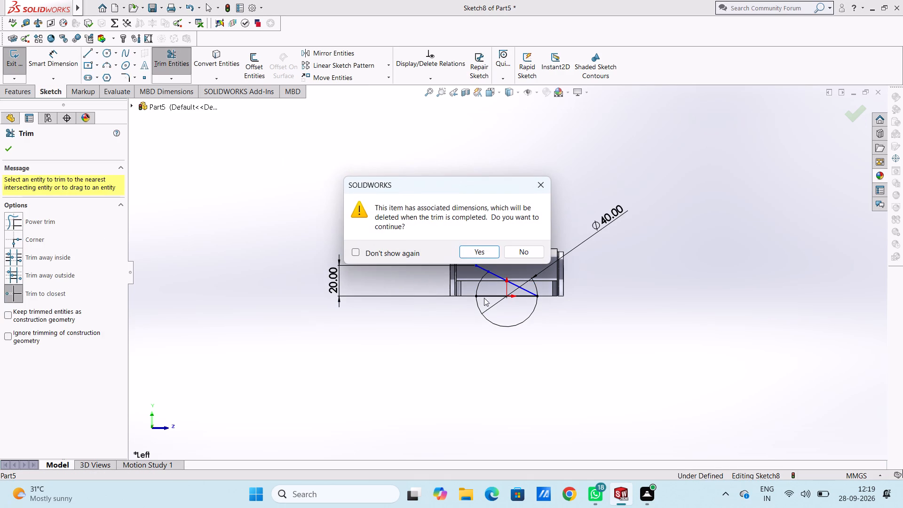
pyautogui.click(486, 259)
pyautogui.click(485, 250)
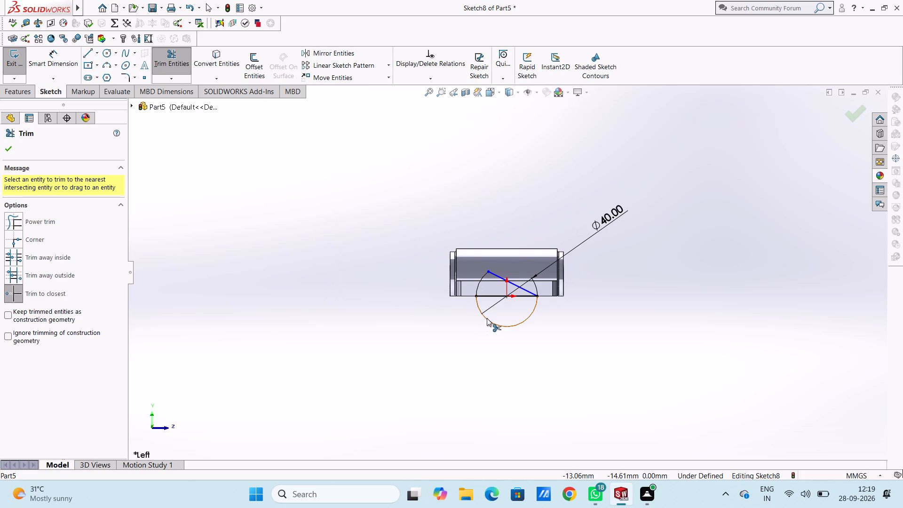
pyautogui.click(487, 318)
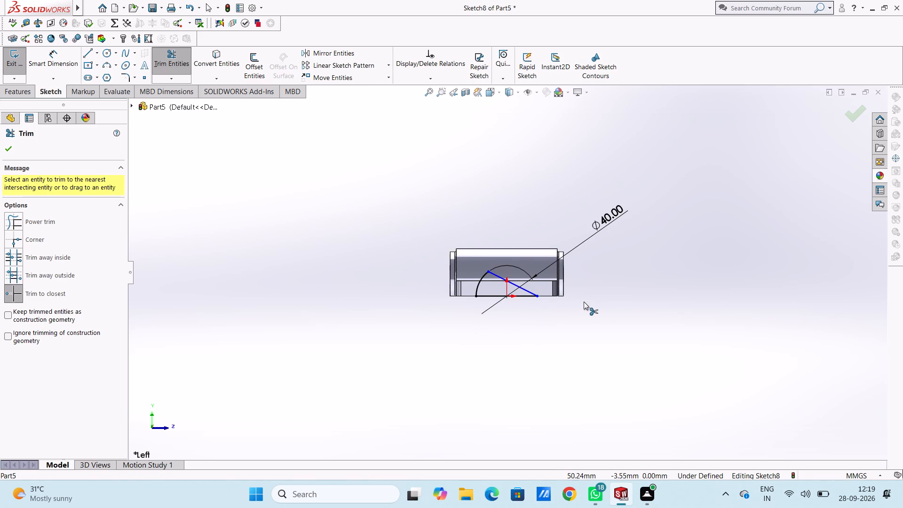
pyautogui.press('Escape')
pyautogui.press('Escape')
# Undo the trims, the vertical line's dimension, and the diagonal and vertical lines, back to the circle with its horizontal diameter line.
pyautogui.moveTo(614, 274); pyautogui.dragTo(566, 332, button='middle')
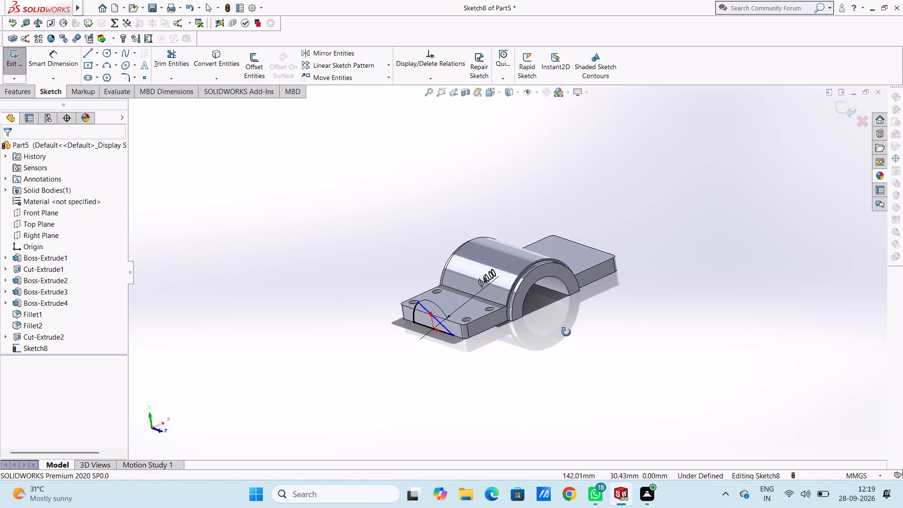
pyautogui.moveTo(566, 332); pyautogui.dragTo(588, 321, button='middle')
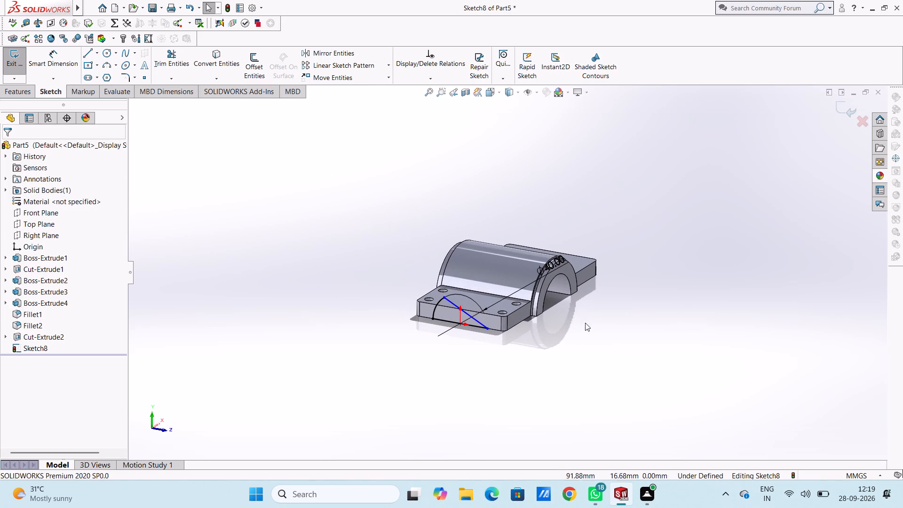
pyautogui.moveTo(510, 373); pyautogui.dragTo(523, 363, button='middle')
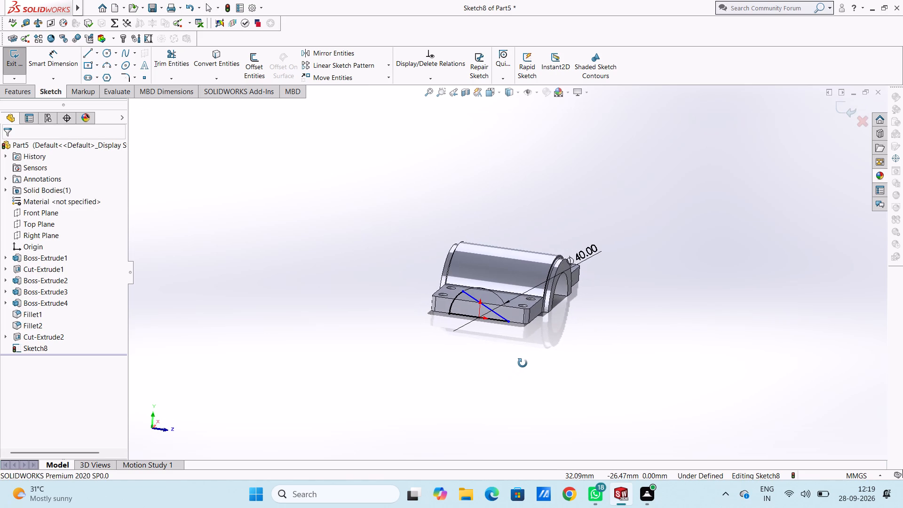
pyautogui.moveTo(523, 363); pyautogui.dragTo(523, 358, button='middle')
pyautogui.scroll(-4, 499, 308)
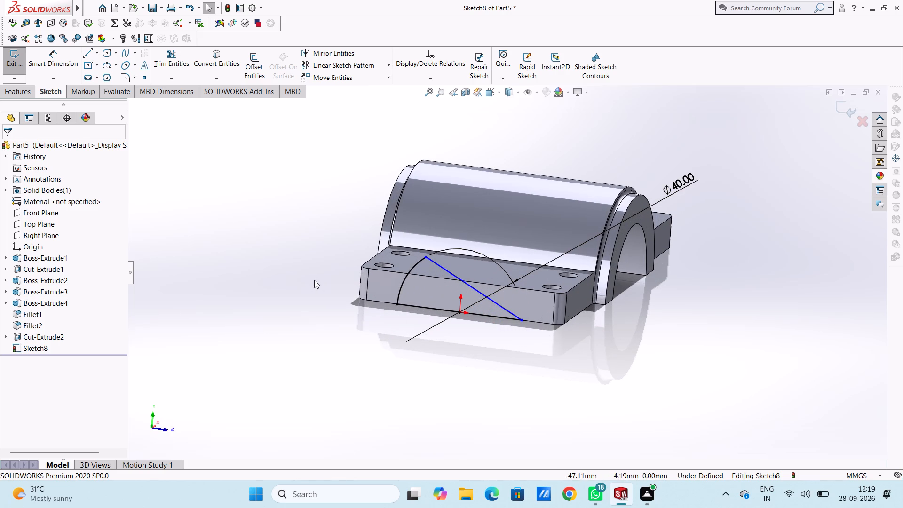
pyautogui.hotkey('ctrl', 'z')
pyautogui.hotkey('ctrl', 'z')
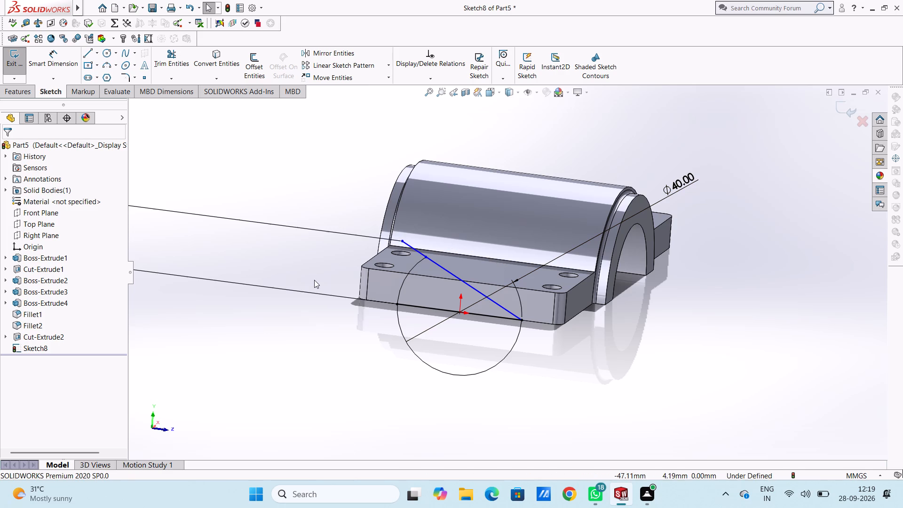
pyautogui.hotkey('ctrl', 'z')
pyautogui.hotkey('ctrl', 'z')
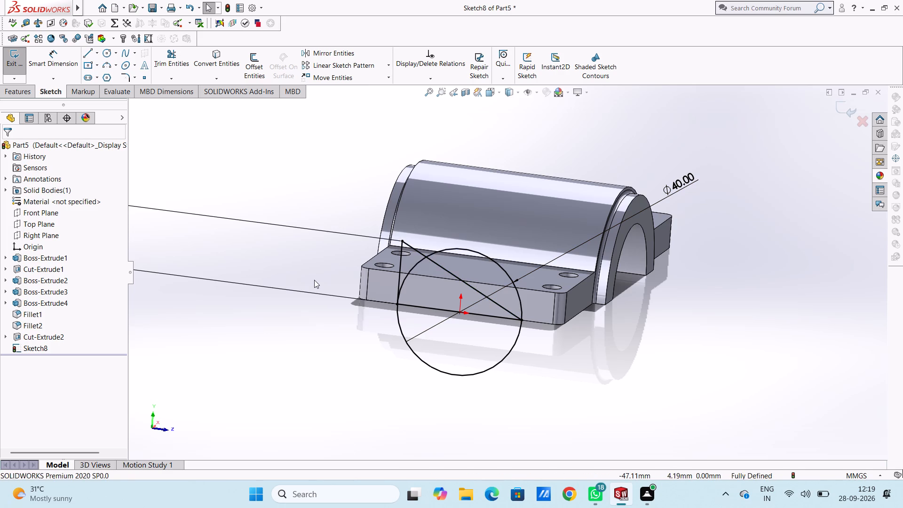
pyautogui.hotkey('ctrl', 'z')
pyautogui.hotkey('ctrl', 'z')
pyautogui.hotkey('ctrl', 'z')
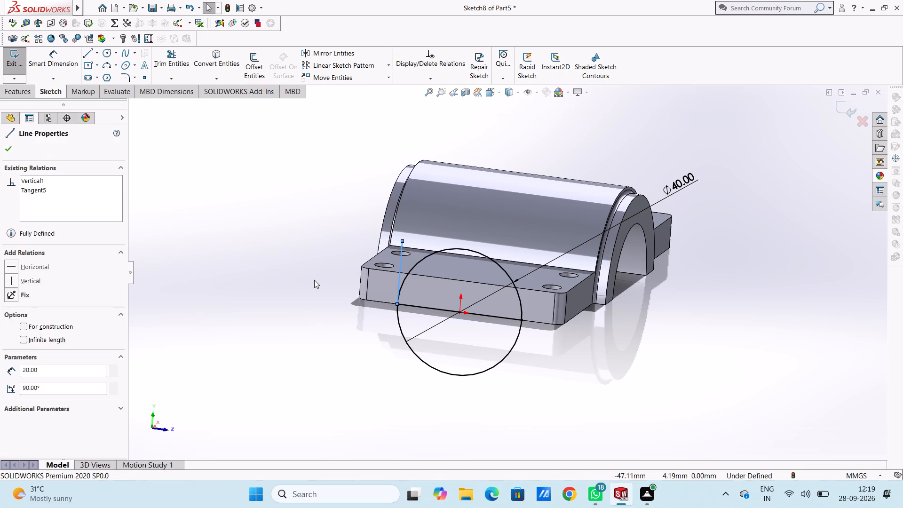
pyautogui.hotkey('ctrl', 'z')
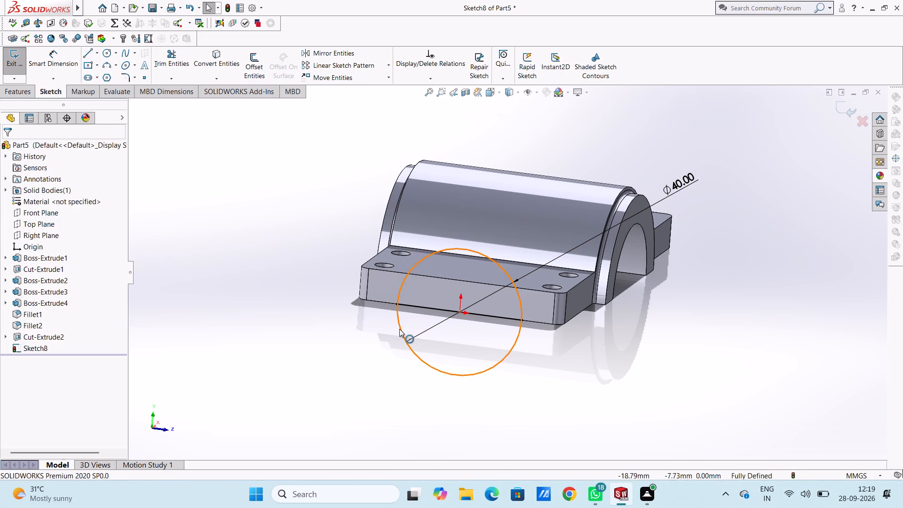
# Trim away the half of the circle below the horizontal diameter line.
pyautogui.click(179, 63)
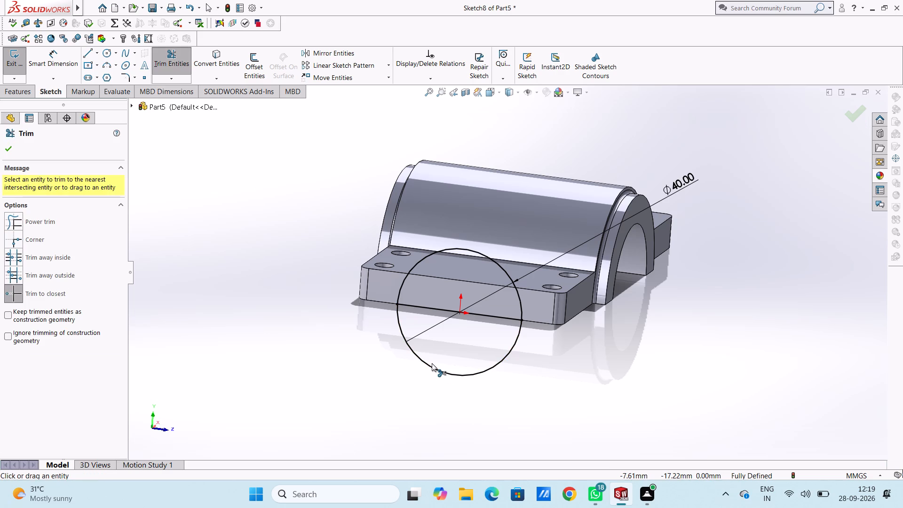
pyautogui.click(433, 366)
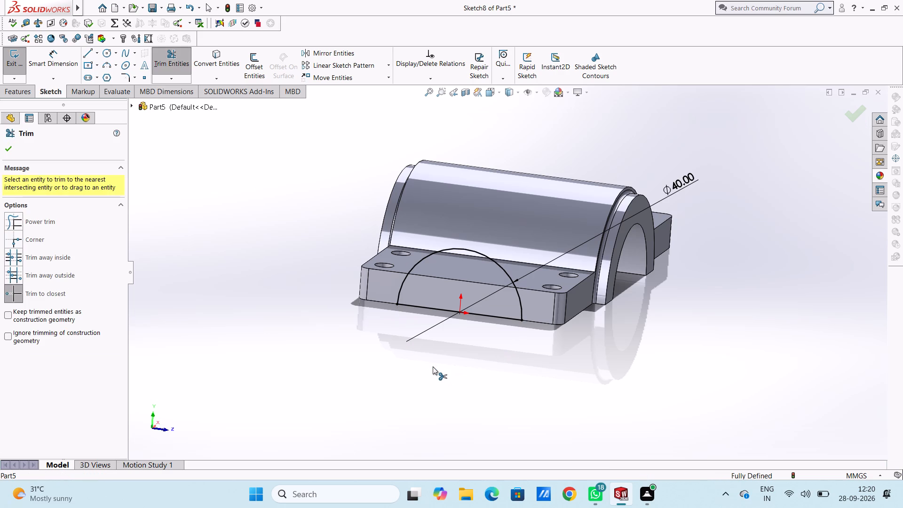
pyautogui.press('Escape')
pyautogui.press('Escape')
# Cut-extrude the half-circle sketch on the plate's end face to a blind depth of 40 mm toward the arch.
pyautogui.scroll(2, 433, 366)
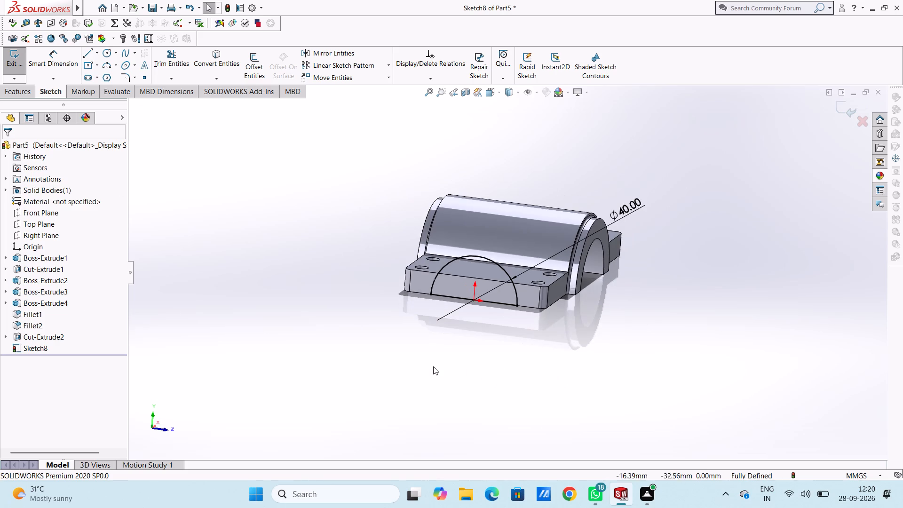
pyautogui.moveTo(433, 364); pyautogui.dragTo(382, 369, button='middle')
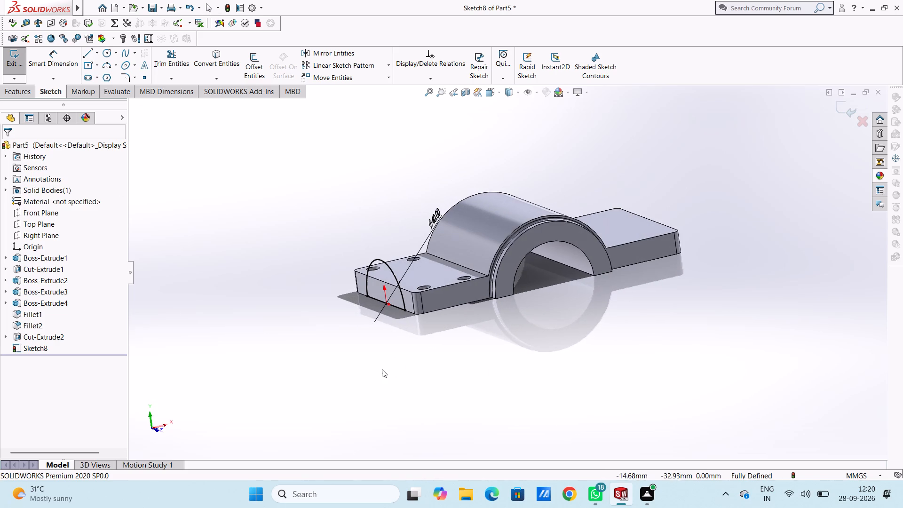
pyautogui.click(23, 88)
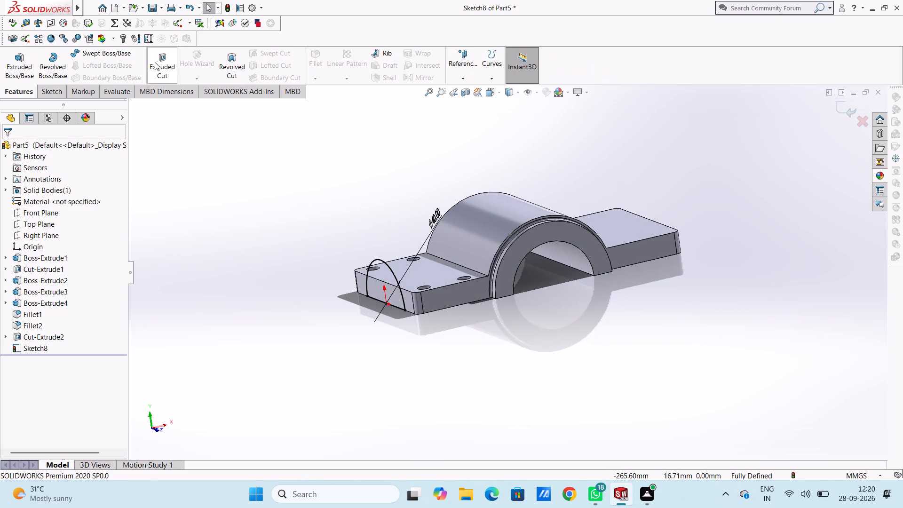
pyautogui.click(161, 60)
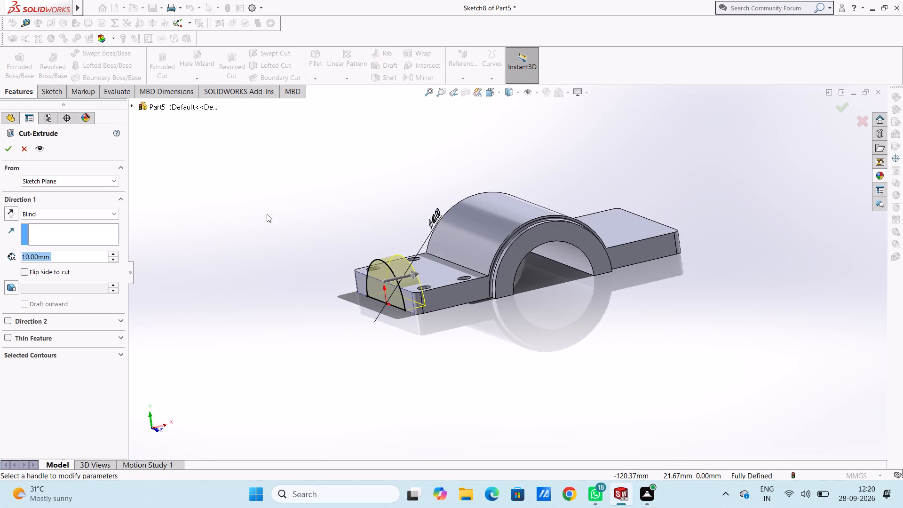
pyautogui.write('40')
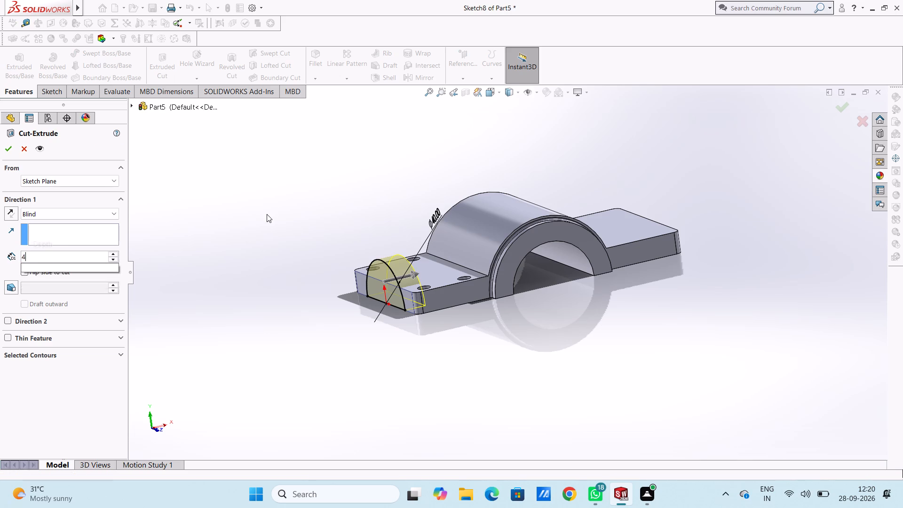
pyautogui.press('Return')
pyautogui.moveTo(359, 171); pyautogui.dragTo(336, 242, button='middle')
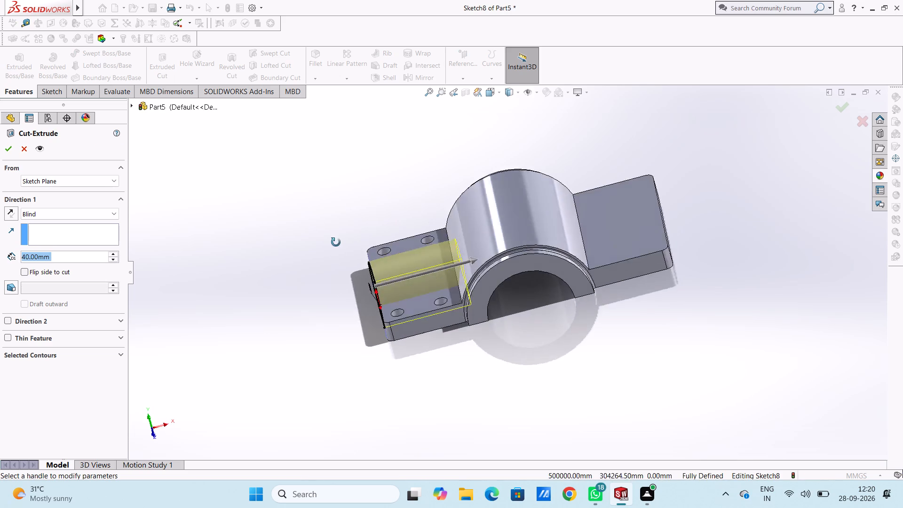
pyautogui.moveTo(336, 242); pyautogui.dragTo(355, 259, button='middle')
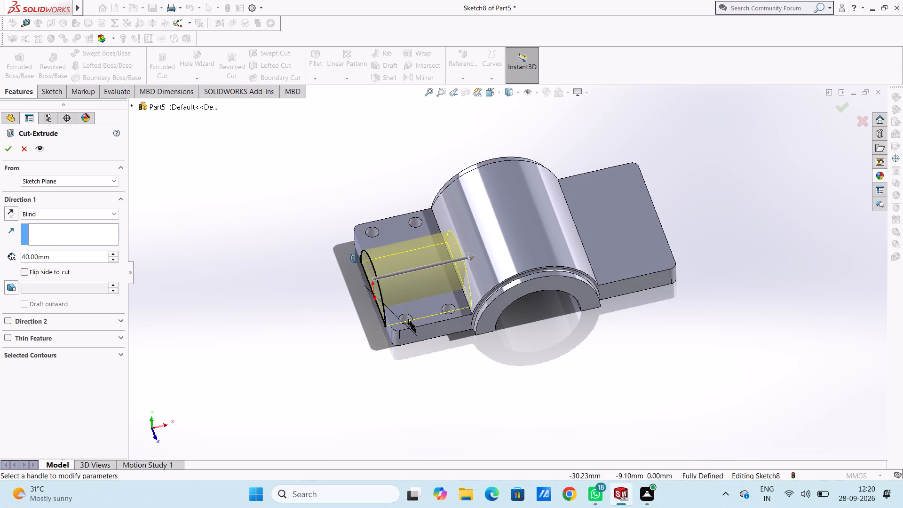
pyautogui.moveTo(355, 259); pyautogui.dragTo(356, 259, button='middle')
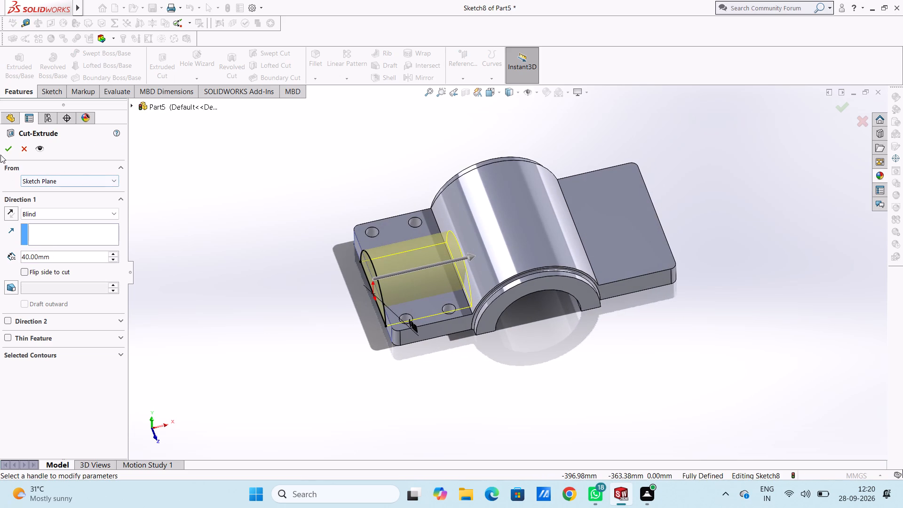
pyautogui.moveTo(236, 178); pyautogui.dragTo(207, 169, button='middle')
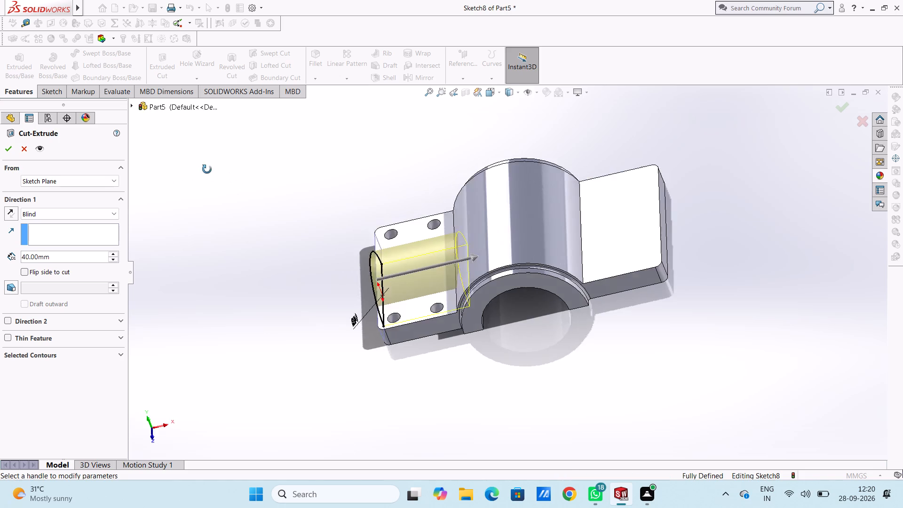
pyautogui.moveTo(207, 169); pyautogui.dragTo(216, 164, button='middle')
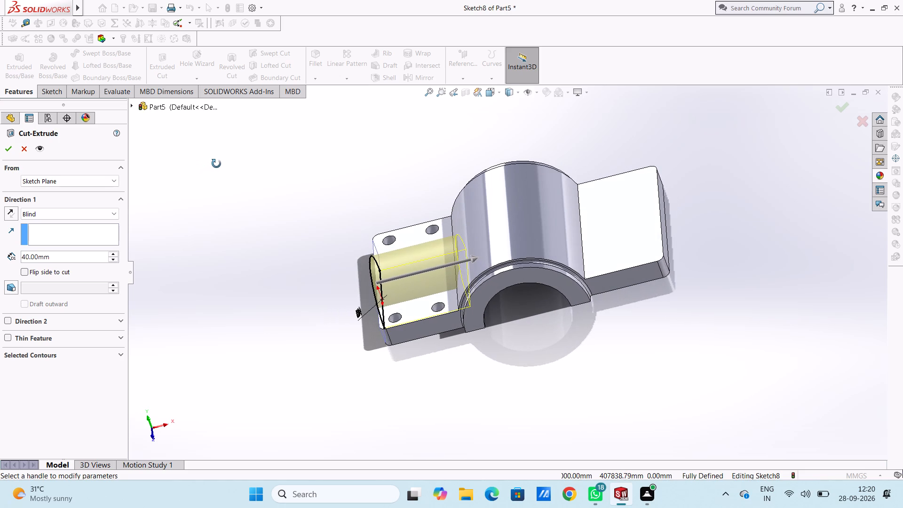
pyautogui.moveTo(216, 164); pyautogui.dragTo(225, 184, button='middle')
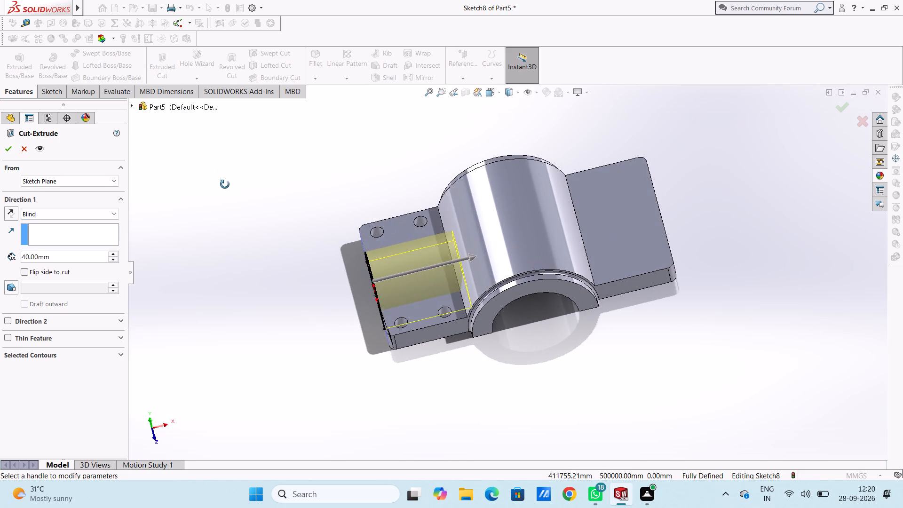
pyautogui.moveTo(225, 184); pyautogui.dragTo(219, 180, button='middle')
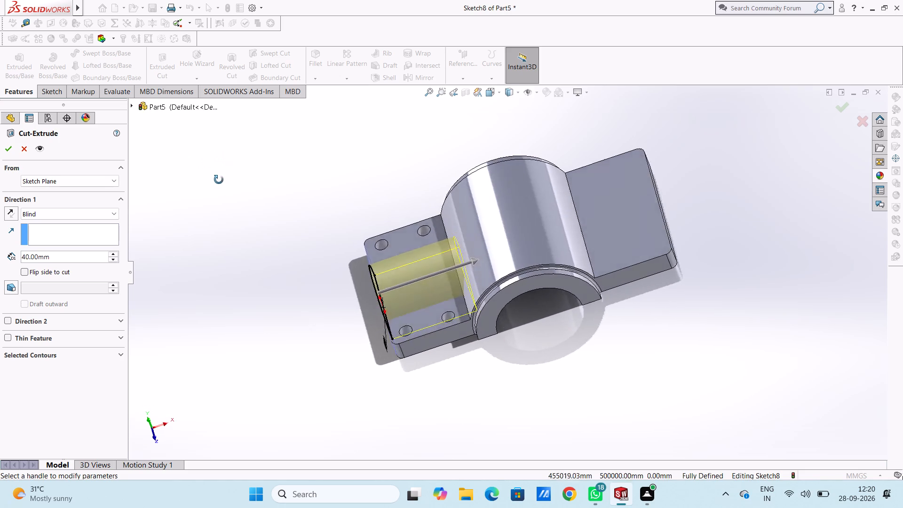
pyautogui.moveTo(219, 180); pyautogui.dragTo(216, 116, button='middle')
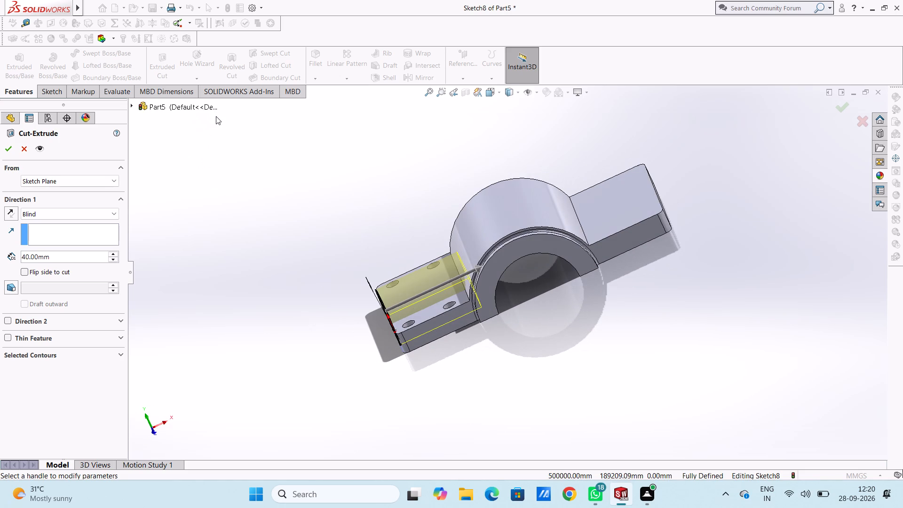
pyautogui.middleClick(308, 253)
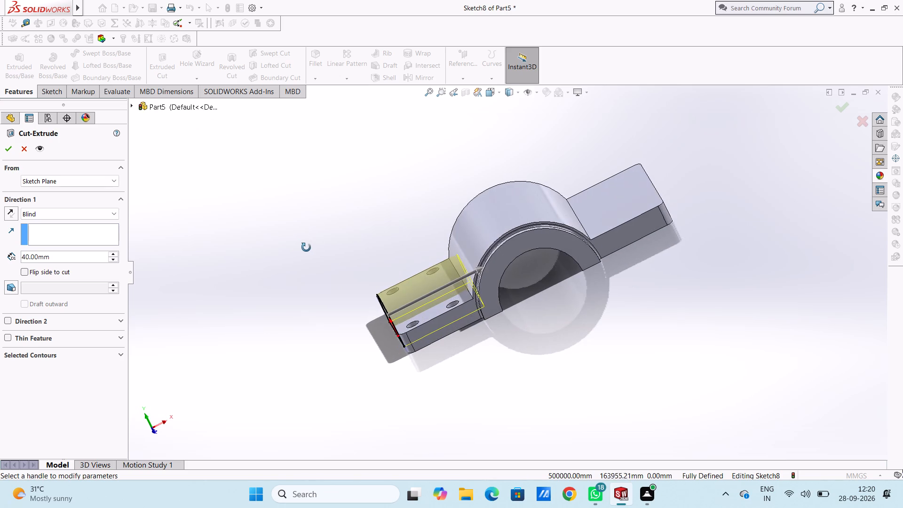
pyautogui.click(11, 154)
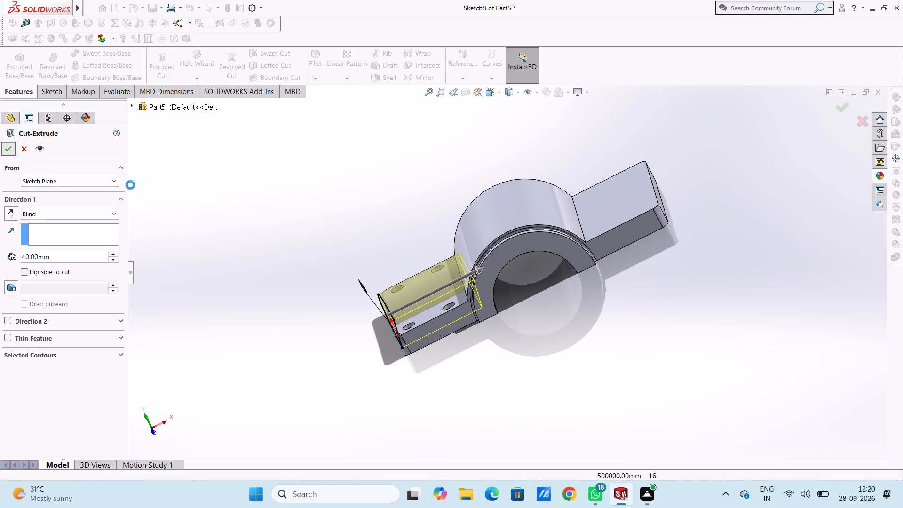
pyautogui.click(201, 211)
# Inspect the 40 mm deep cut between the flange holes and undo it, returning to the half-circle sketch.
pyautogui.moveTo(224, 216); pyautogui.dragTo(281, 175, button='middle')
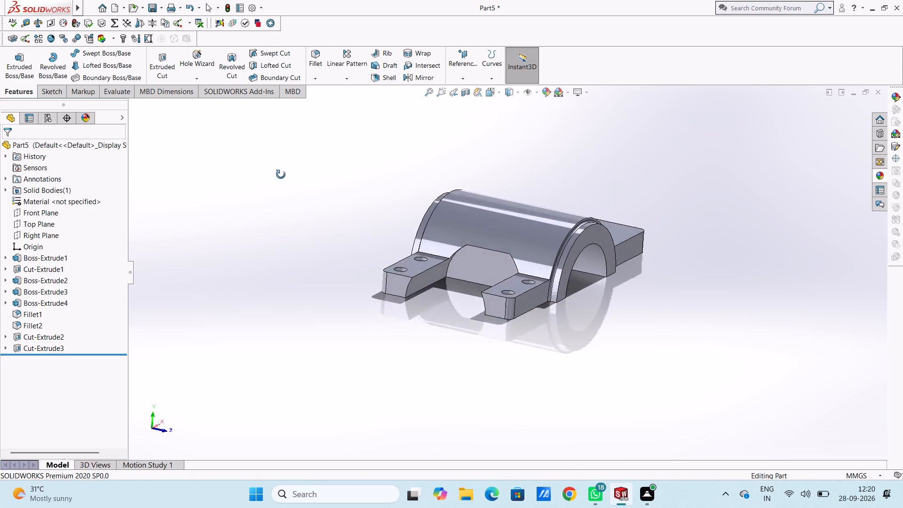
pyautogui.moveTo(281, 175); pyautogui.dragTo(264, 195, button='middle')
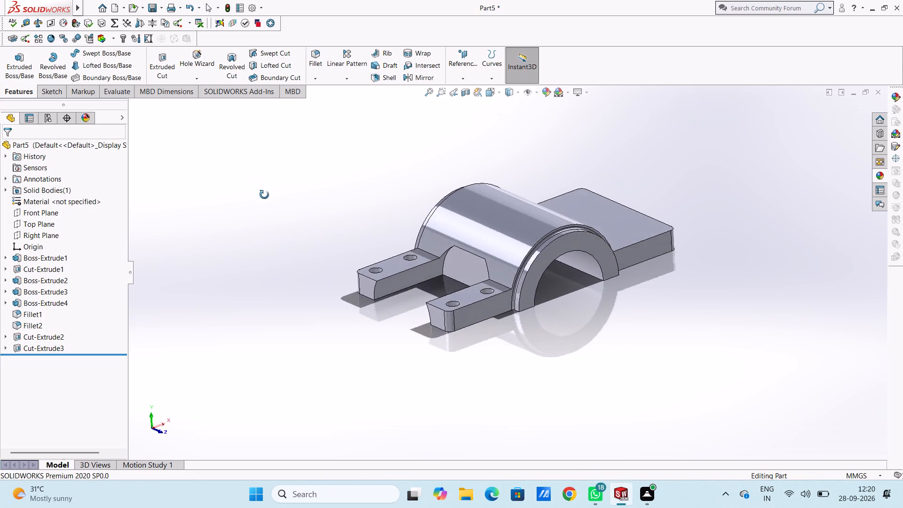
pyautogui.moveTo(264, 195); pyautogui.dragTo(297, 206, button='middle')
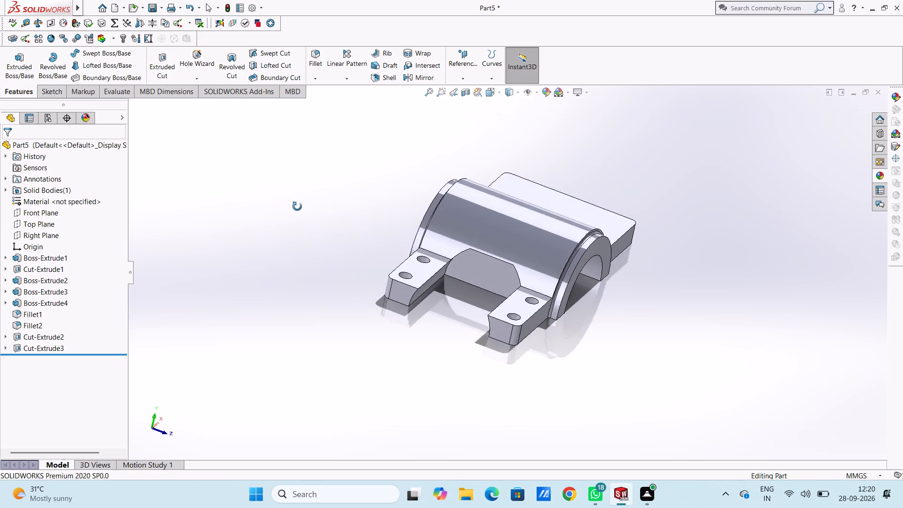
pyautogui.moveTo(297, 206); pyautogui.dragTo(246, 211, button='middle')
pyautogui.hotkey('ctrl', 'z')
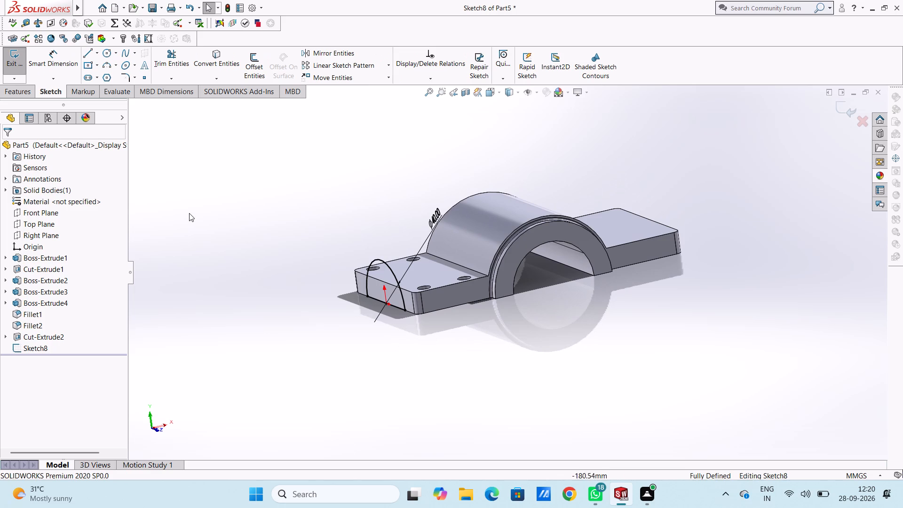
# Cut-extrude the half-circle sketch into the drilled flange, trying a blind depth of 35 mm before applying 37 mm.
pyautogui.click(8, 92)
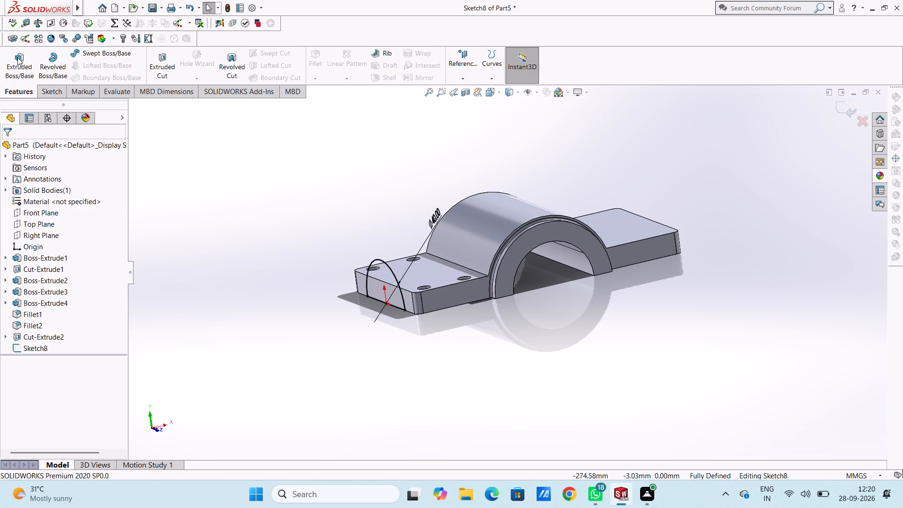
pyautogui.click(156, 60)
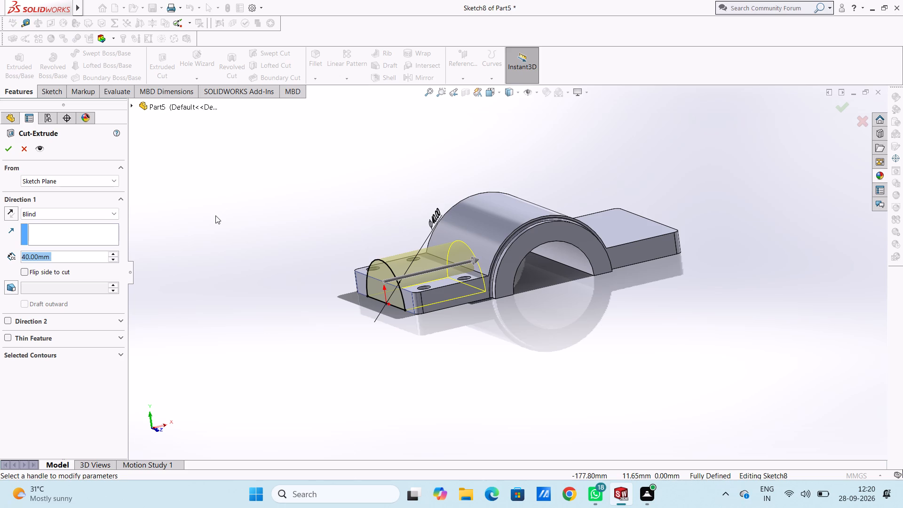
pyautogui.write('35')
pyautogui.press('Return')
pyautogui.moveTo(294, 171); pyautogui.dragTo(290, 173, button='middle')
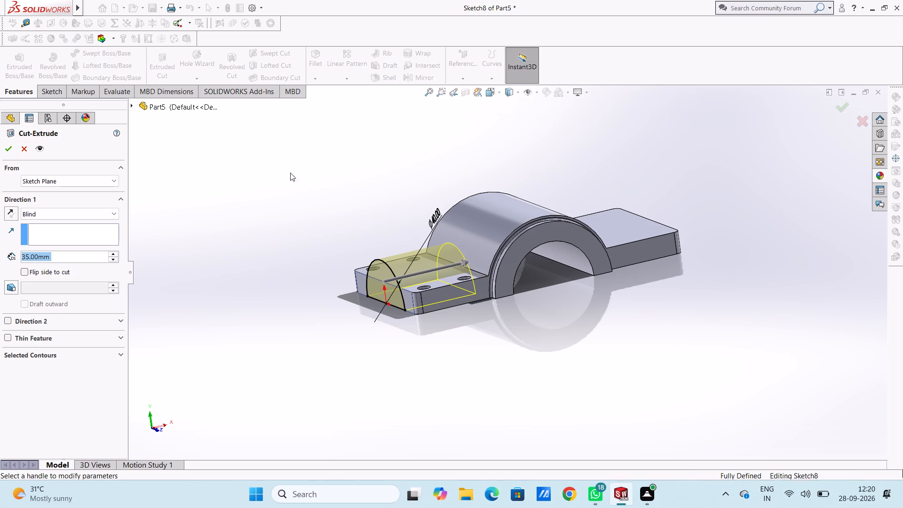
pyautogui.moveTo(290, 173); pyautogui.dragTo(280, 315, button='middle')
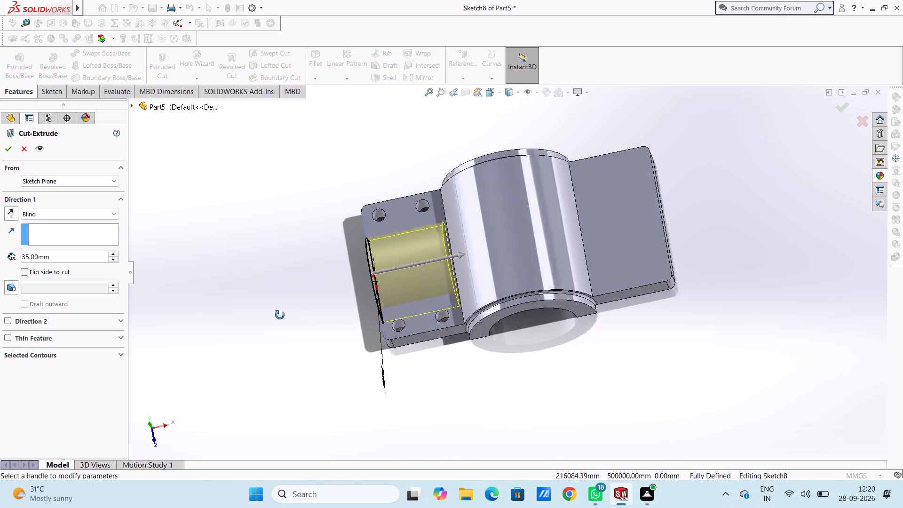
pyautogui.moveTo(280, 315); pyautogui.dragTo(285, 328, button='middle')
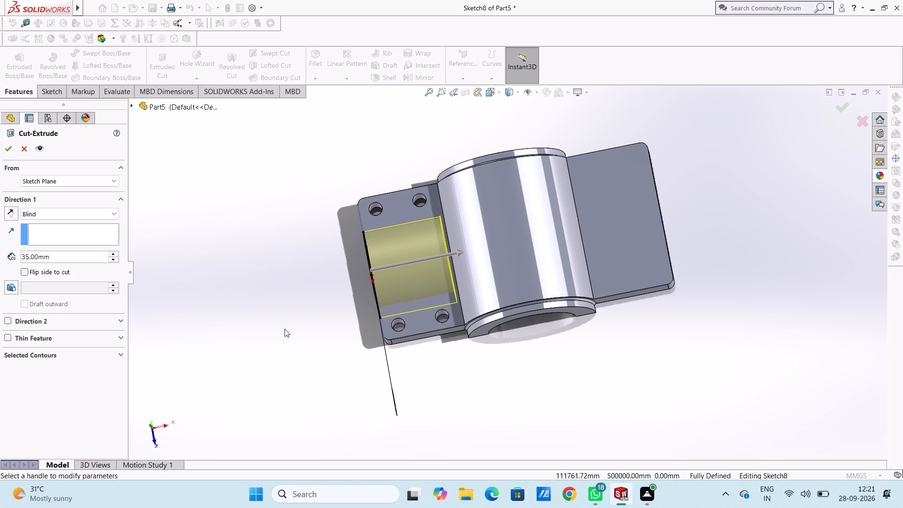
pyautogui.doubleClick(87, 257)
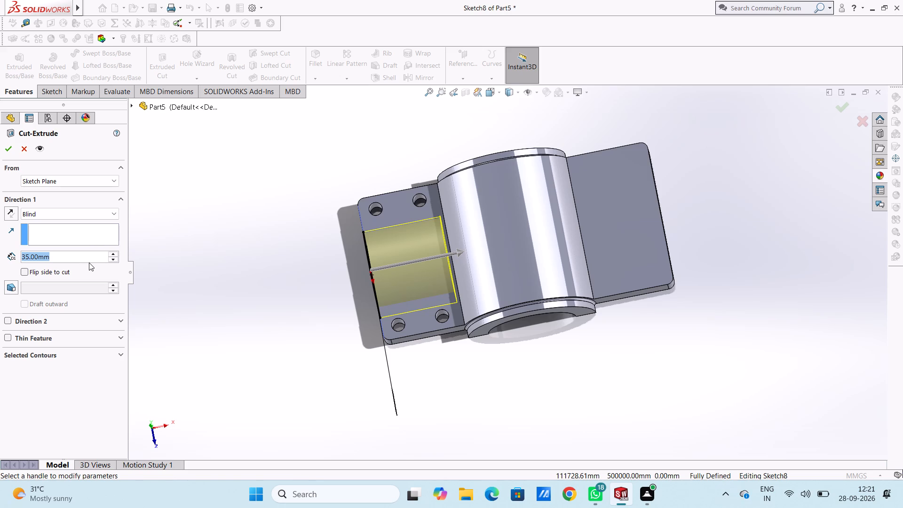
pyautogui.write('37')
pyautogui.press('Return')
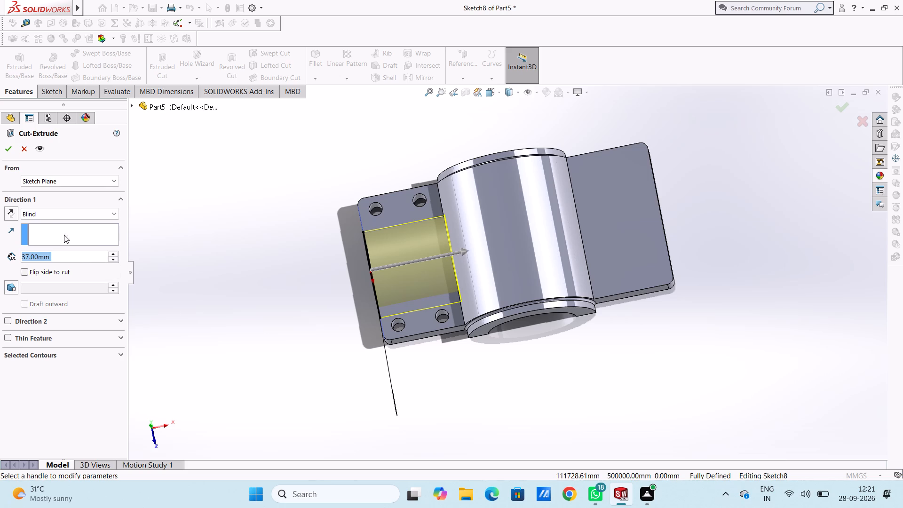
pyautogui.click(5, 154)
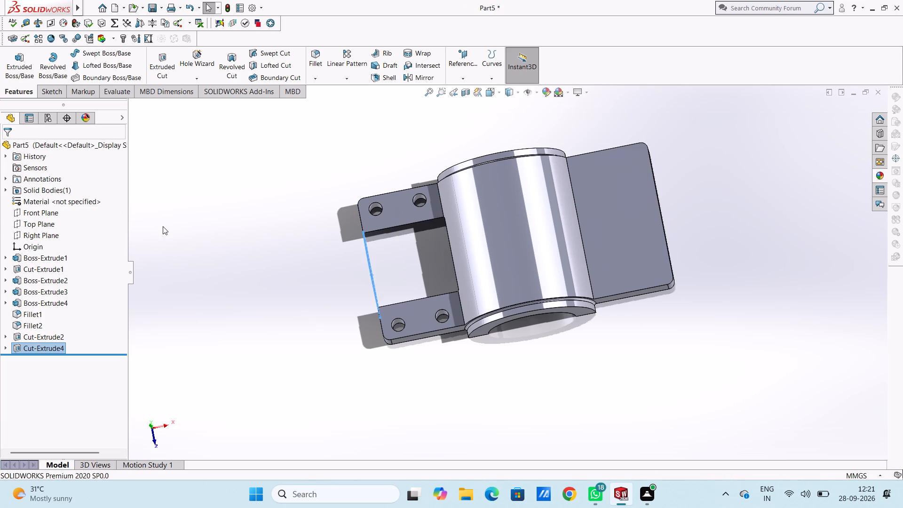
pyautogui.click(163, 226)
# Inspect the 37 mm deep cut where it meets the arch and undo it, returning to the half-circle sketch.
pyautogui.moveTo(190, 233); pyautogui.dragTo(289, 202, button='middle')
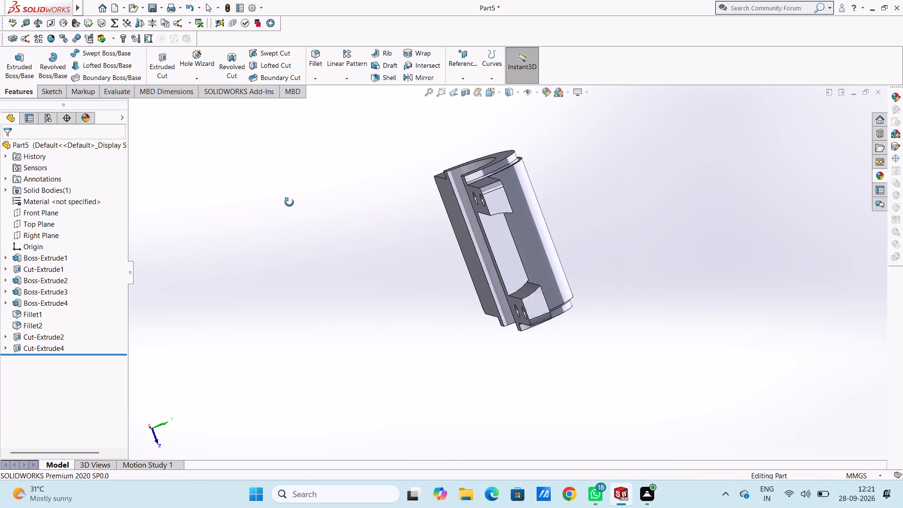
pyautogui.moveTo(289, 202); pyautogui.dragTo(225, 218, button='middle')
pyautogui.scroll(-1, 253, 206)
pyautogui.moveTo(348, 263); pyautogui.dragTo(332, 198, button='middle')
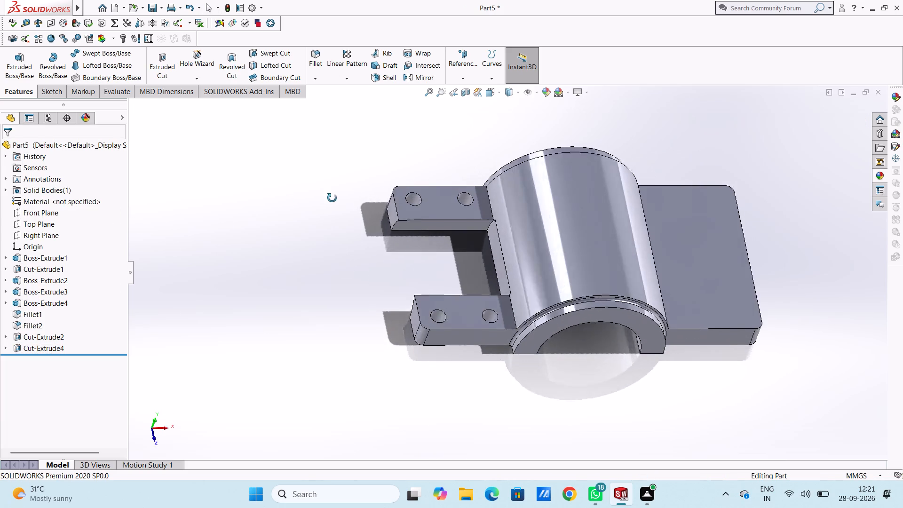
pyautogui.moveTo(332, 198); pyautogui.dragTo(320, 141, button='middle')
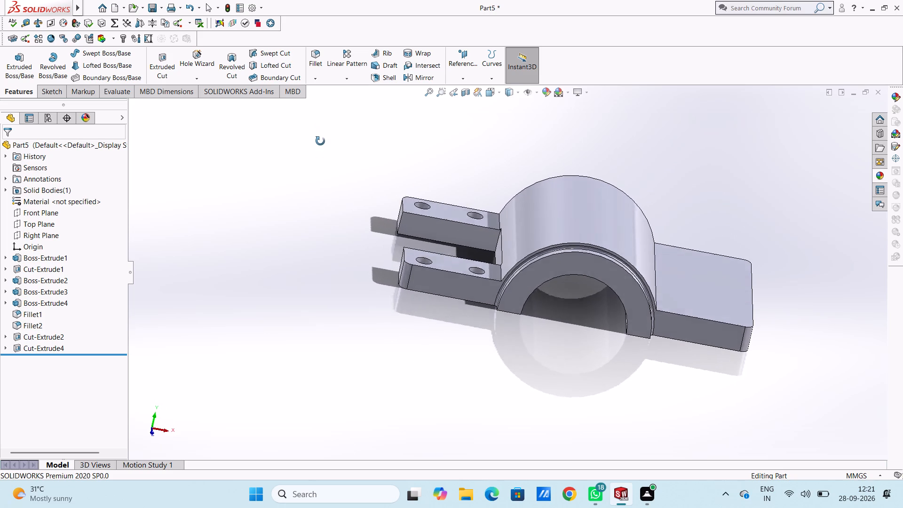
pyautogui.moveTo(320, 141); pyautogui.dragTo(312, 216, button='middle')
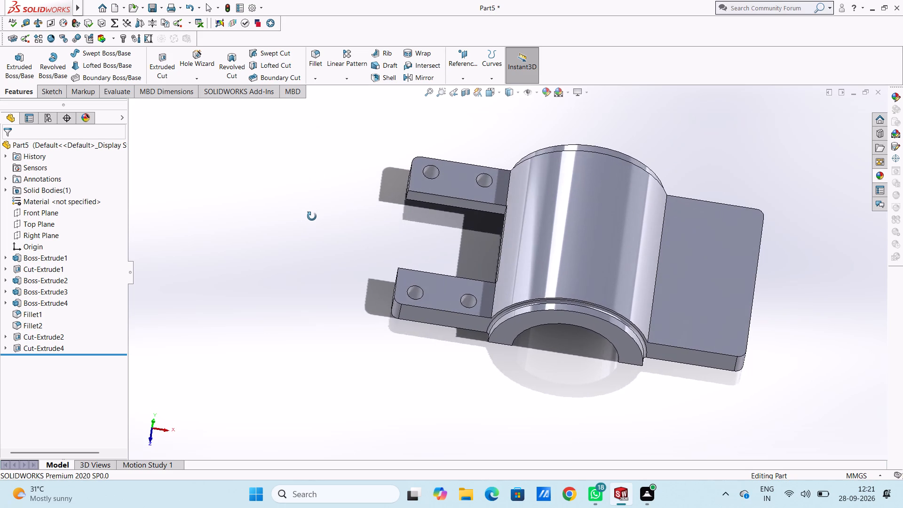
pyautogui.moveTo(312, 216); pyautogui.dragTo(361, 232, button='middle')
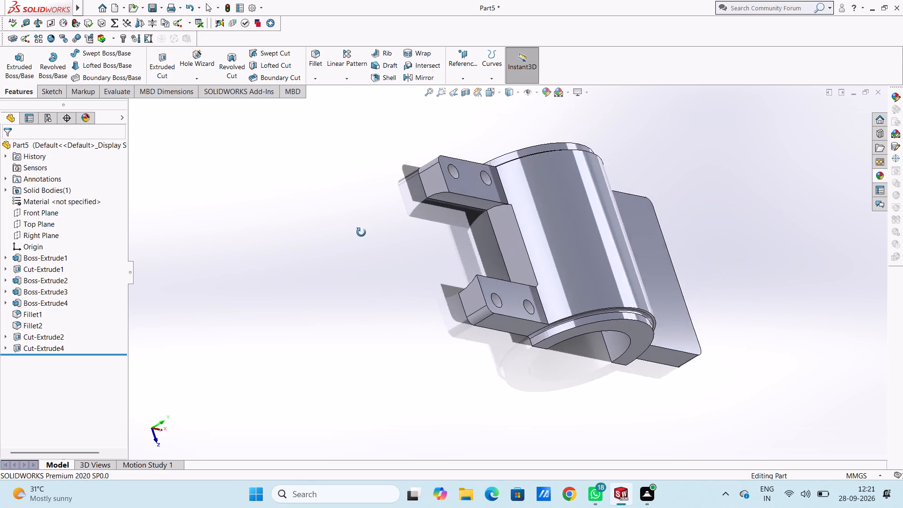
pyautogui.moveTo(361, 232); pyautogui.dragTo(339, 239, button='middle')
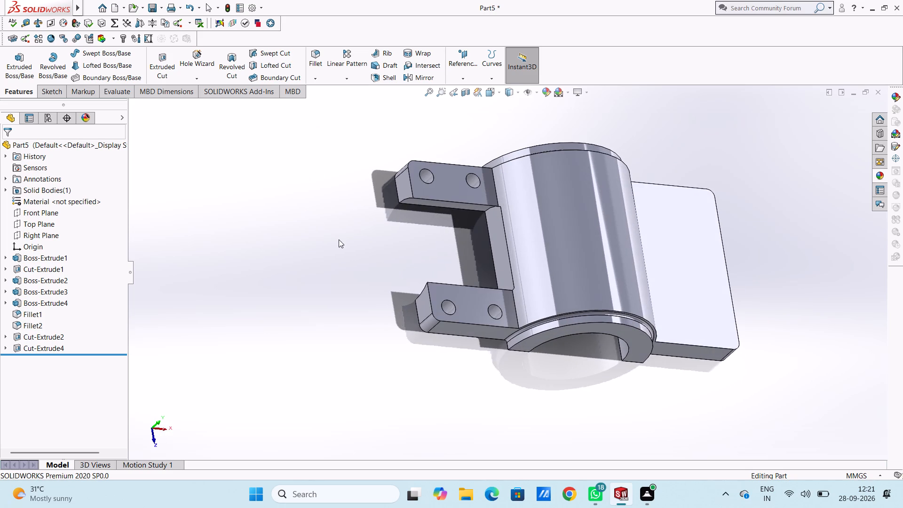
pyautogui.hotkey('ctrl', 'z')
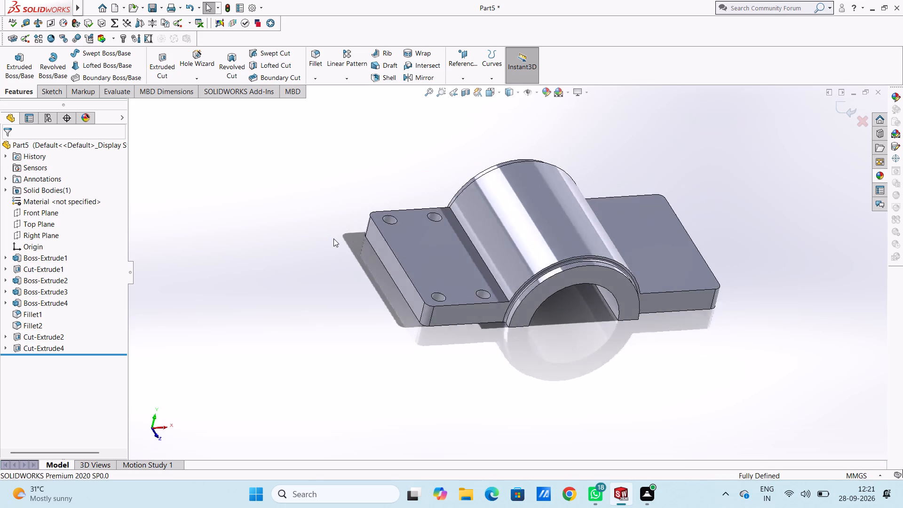
# Cut-extrude the half-circle sketch from the plate's end face to a blind depth of 36.5 mm toward the arch.
pyautogui.click(24, 93)
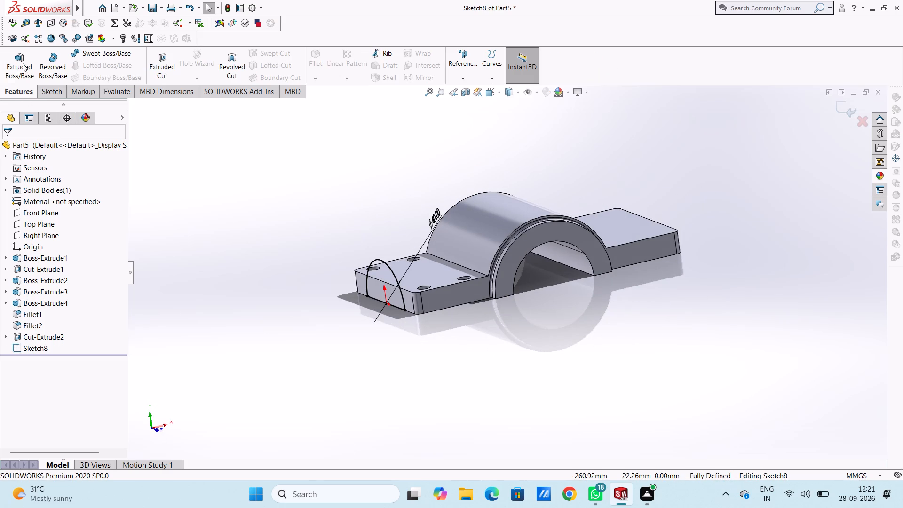
pyautogui.click(157, 59)
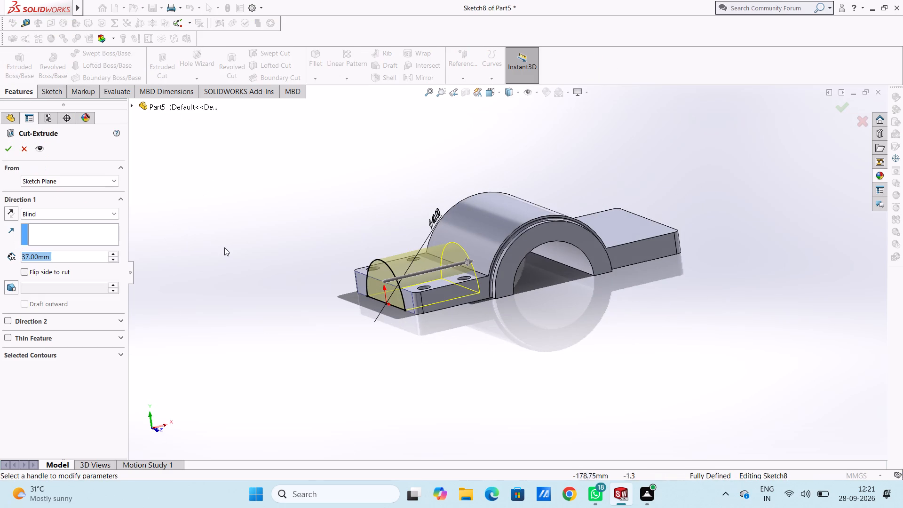
pyautogui.write('36.5')
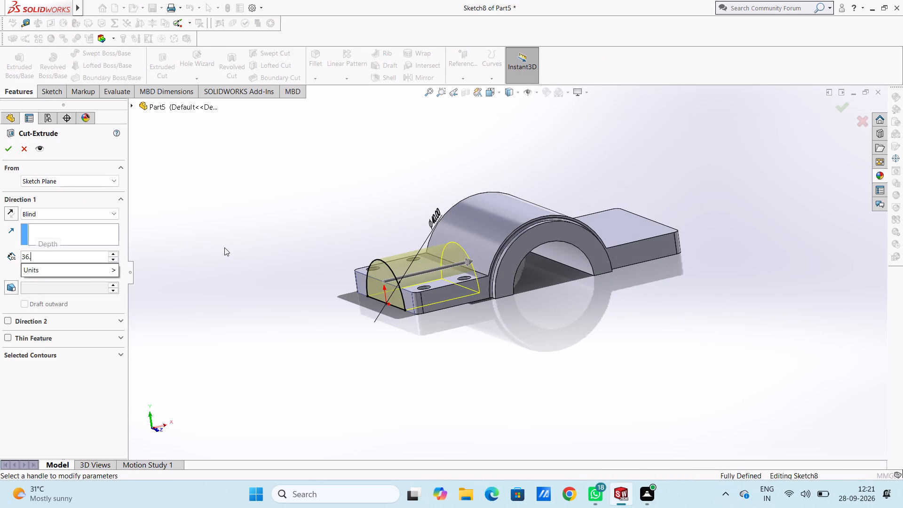
pyautogui.press('Return')
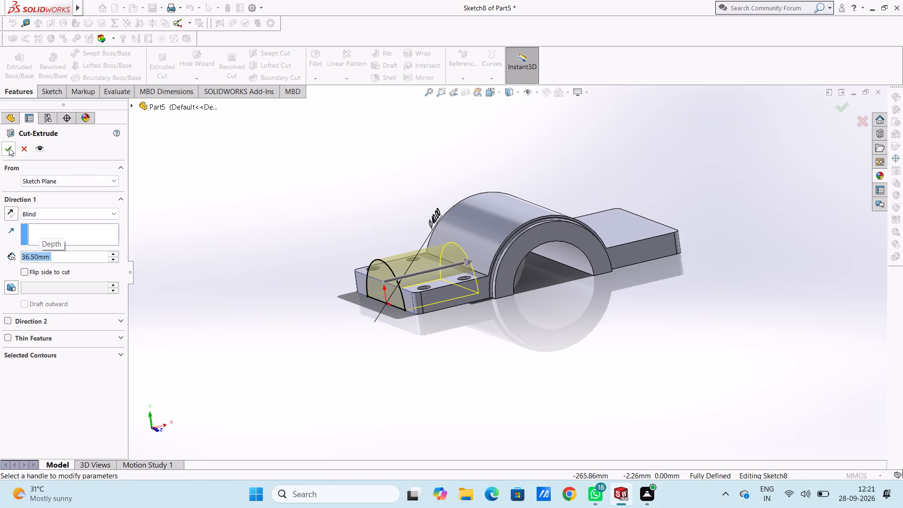
pyautogui.click(9, 148)
pyautogui.click(212, 236)
# Start a sketch on the plate's cut end face and draw a 20 mm radius half-circle arc over the cut, centred on the origin.
pyautogui.moveTo(268, 222); pyautogui.dragTo(261, 331, button='middle')
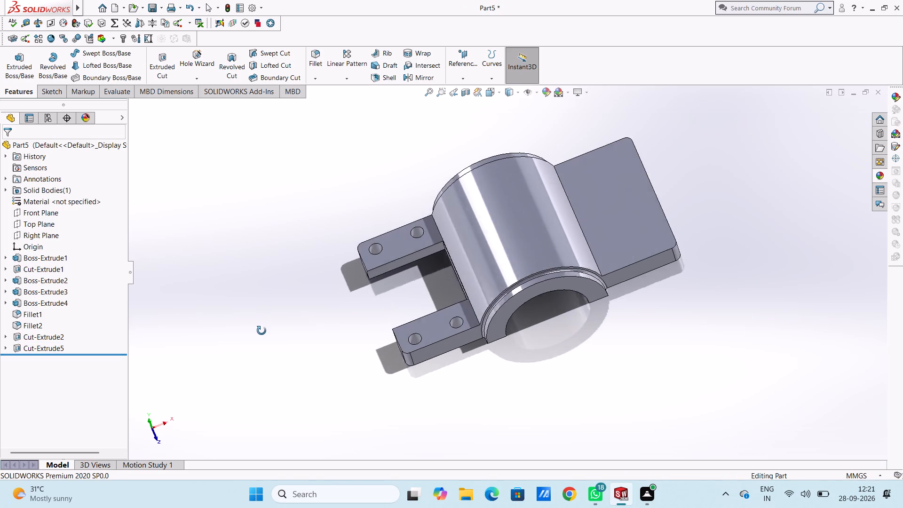
pyautogui.moveTo(261, 331); pyautogui.dragTo(260, 346, button='middle')
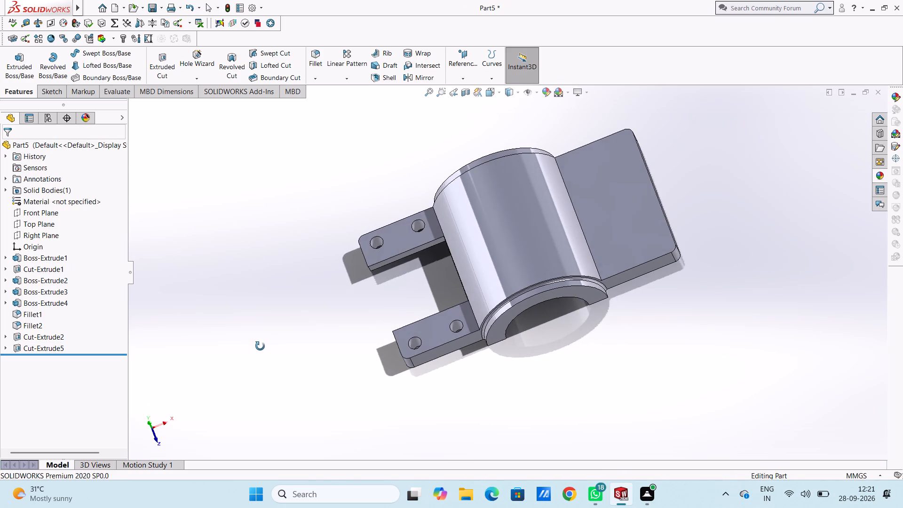
pyautogui.moveTo(260, 346); pyautogui.dragTo(361, 272, button='middle')
pyautogui.scroll(-1, 361, 271)
pyautogui.hotkey('ctrl', '3')
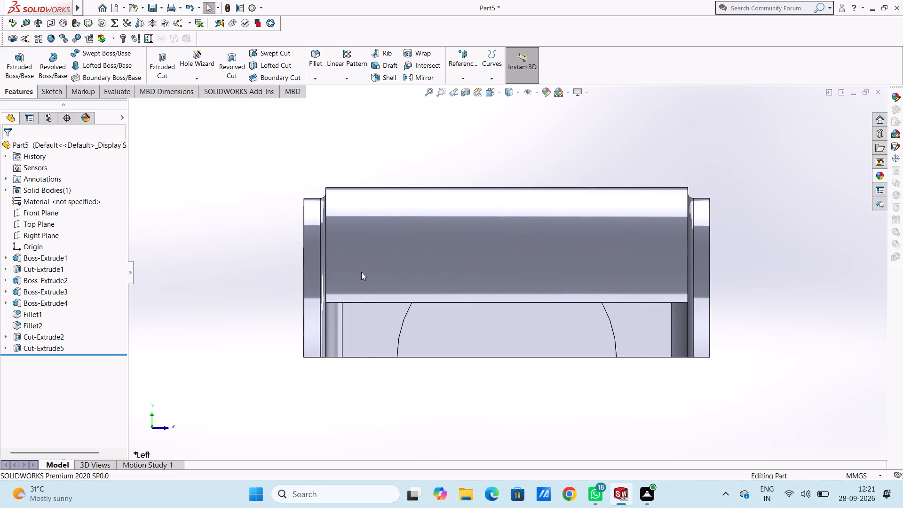
pyautogui.click(372, 333)
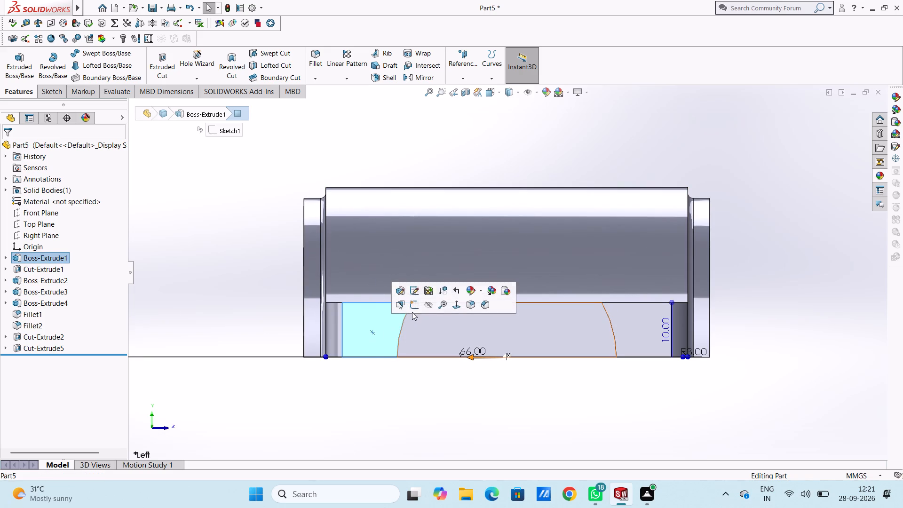
pyautogui.click(412, 309)
pyautogui.click(293, 274)
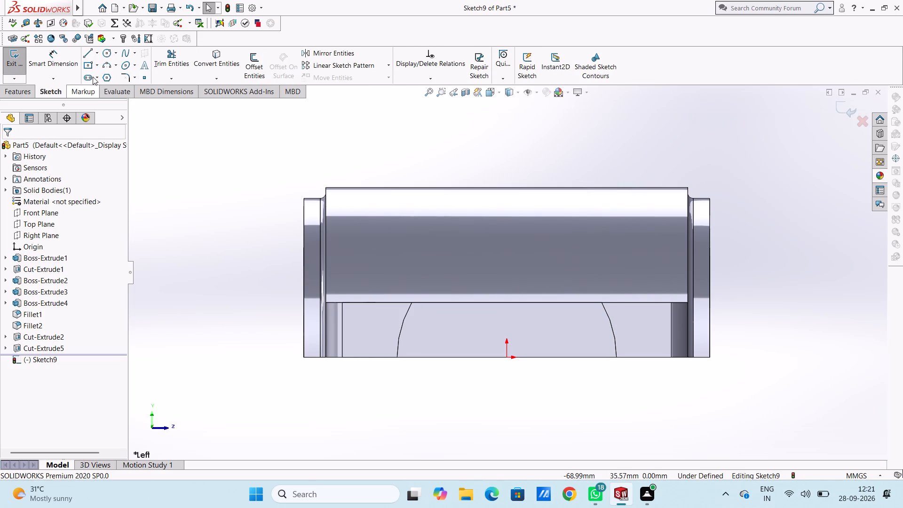
pyautogui.click(105, 63)
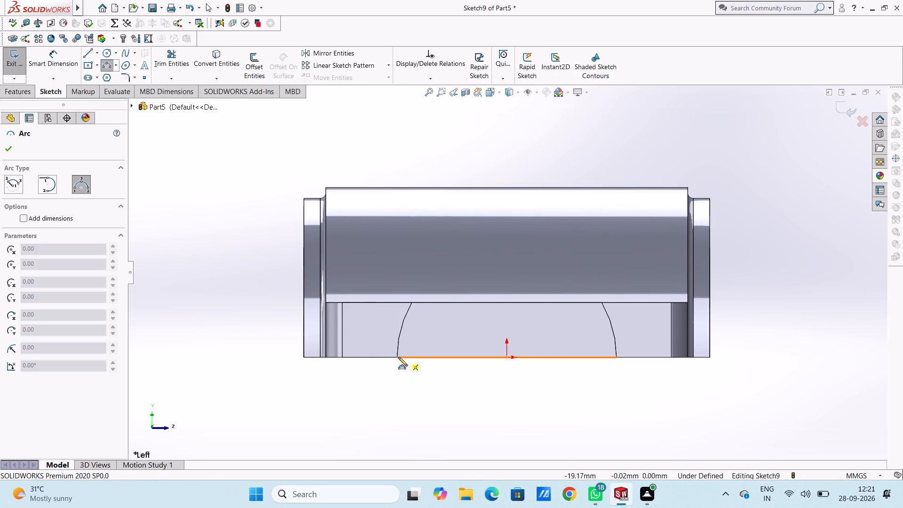
pyautogui.click(398, 357)
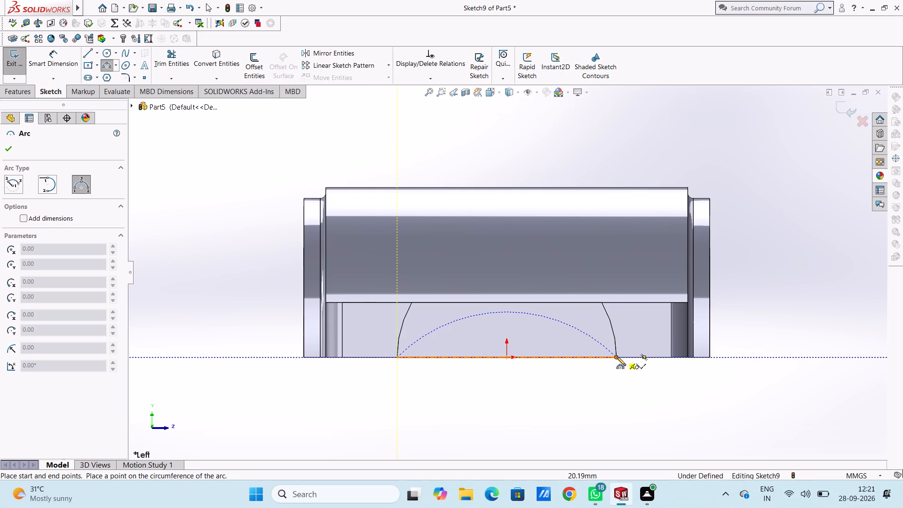
pyautogui.click(616, 357)
pyautogui.click(606, 310)
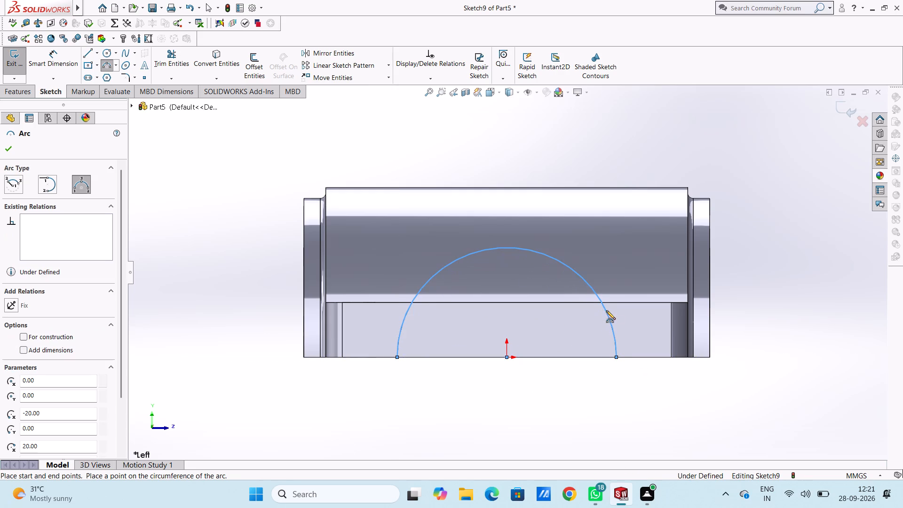
pyautogui.click(9, 146)
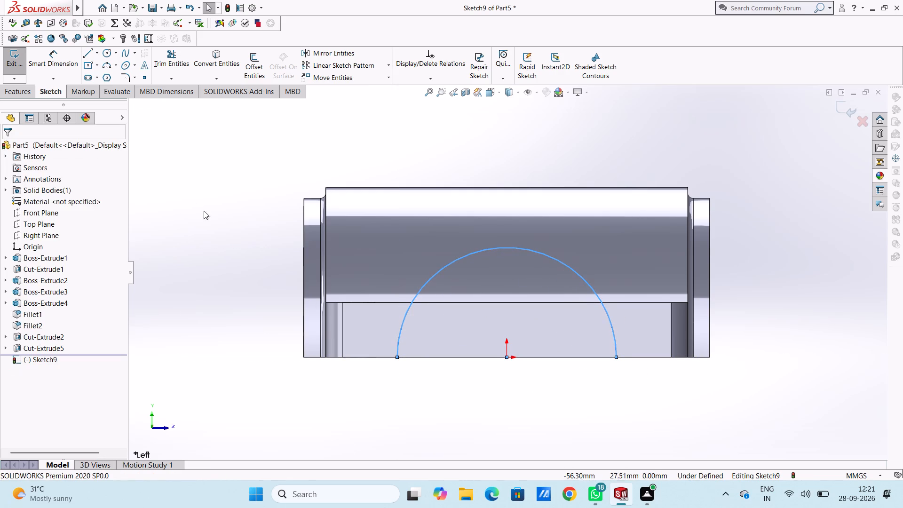
# Draw a 20 mm vertical line upward from the arc's left end on the plate's bottom edge.
pyautogui.scroll(3, 200, 212)
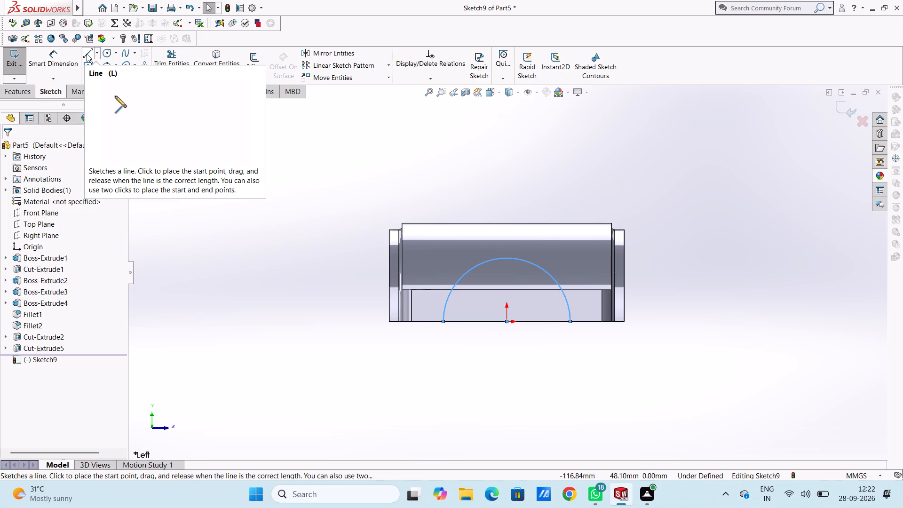
pyautogui.click(87, 54)
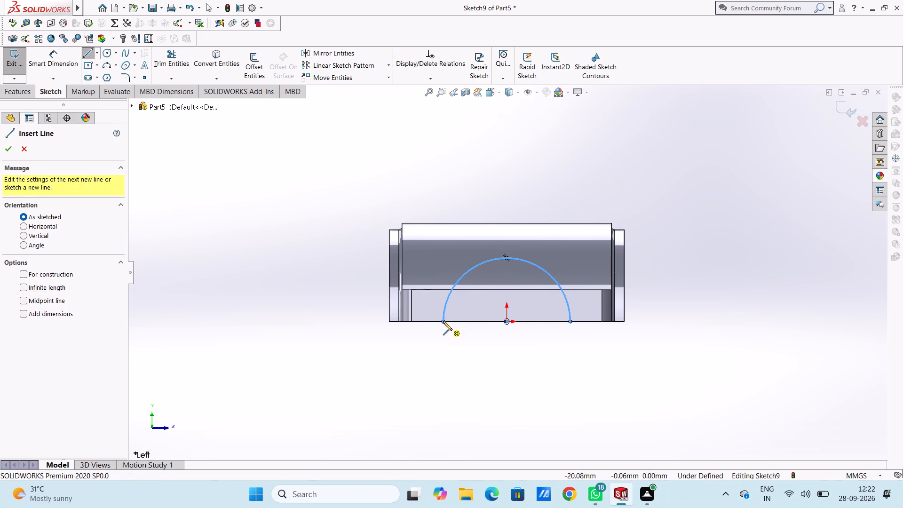
pyautogui.click(443, 321)
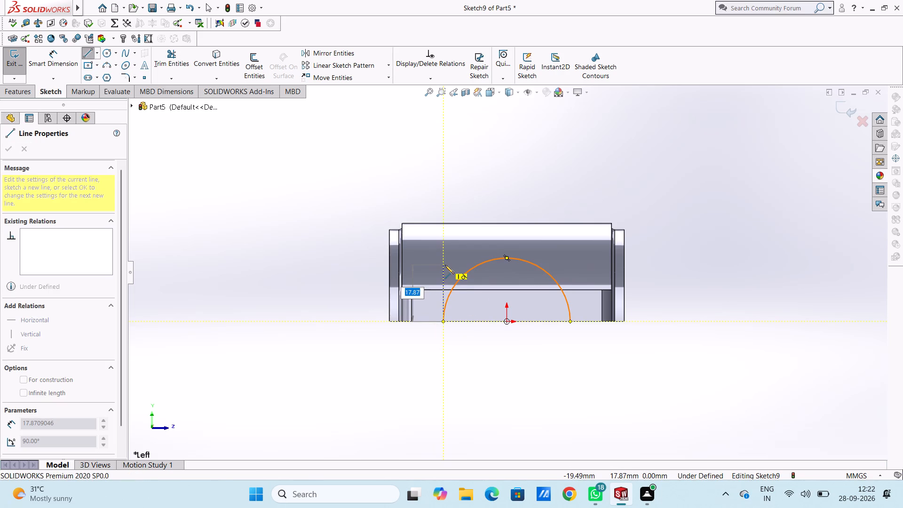
pyautogui.write('20')
pyautogui.press('Return')
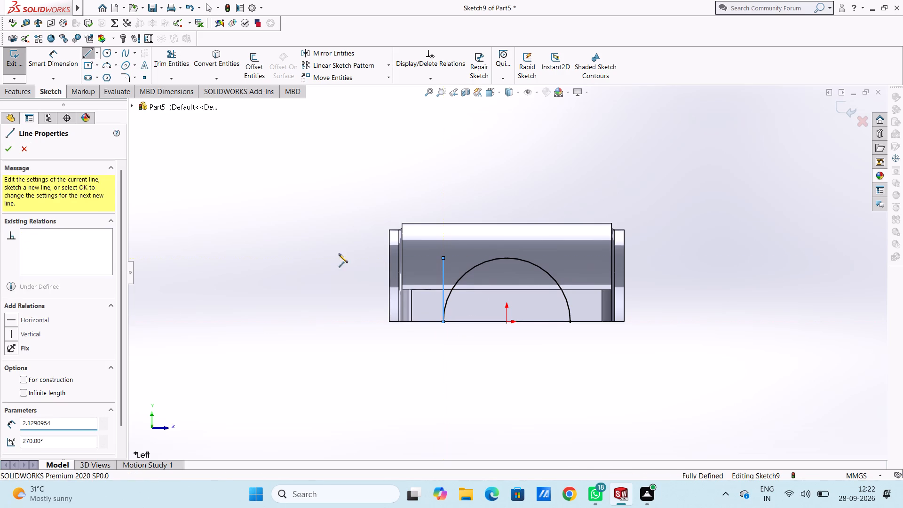
# Draw a sloping line about 40 mm long from the vertical line's top to the arc at the plate's top edge, deleting the first attempt.
pyautogui.click(572, 321)
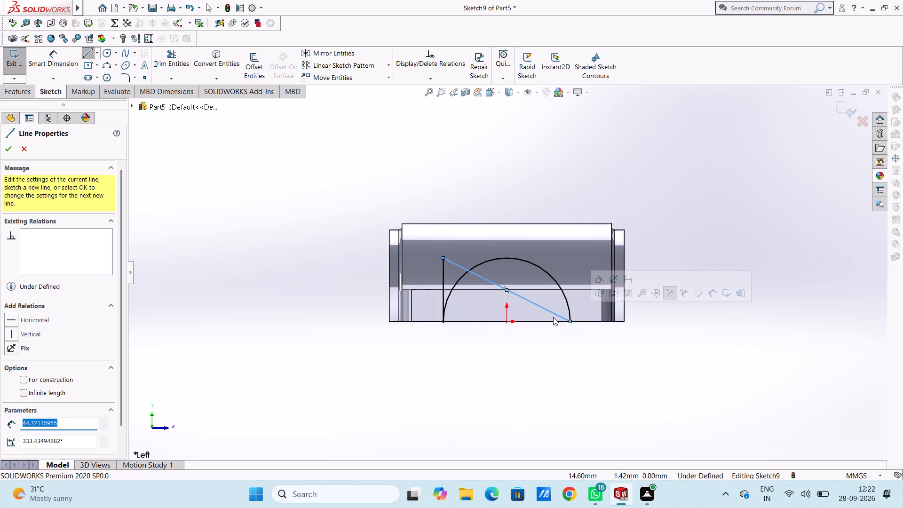
pyautogui.press('Delete')
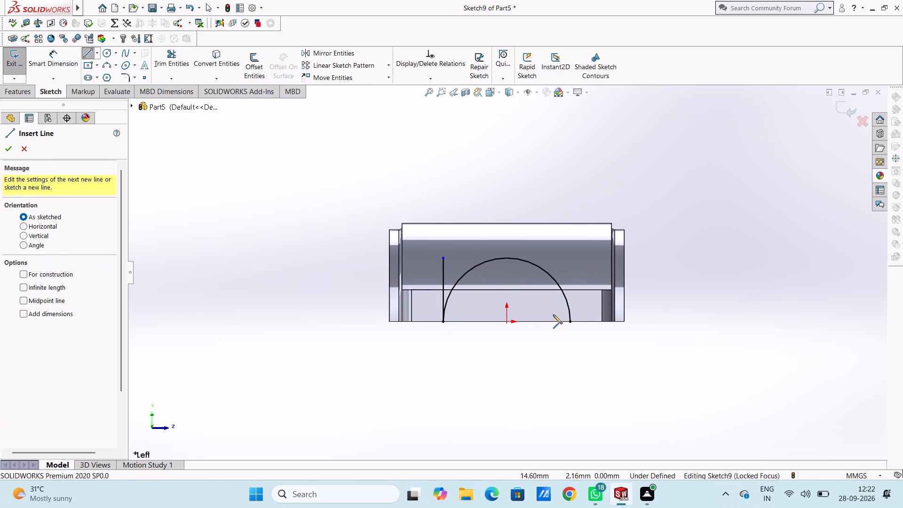
pyautogui.click(90, 51)
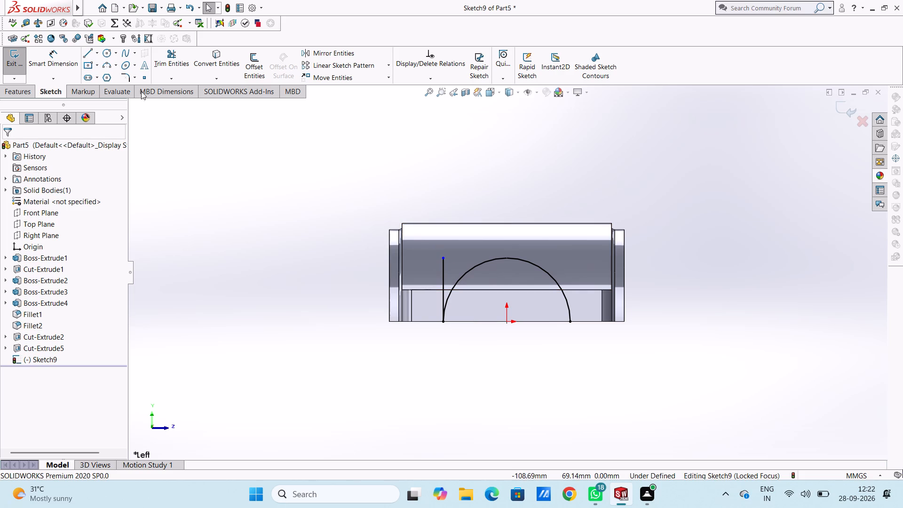
pyautogui.click(88, 53)
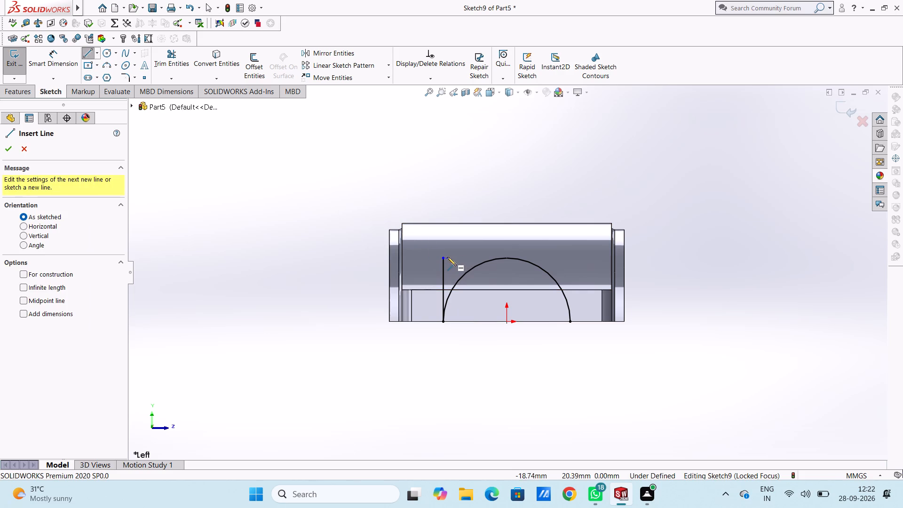
pyautogui.click(445, 258)
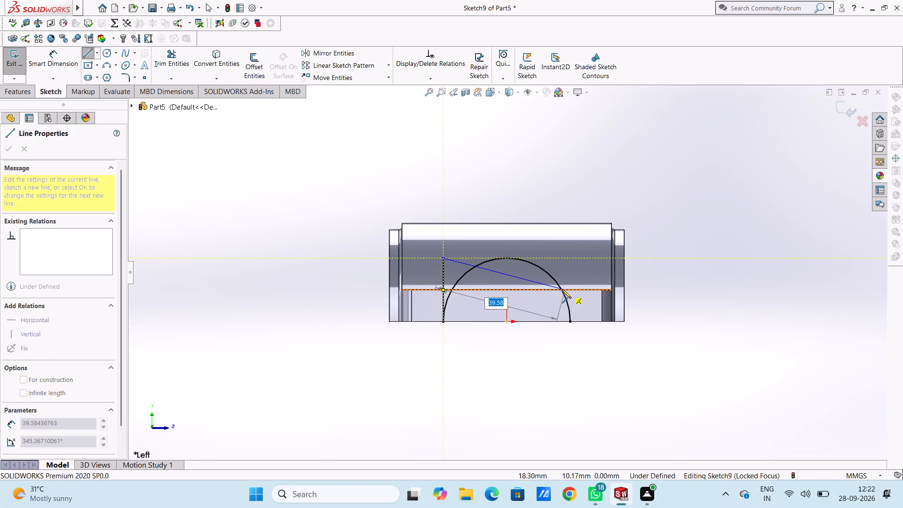
pyautogui.click(561, 290)
pyautogui.press('Escape')
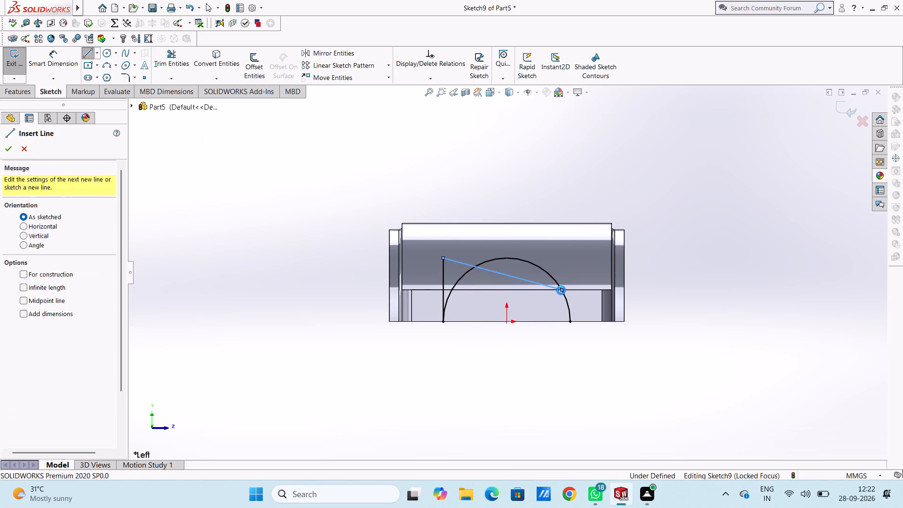
pyautogui.press('Escape')
pyautogui.press('Escape')
pyautogui.press('Escape')
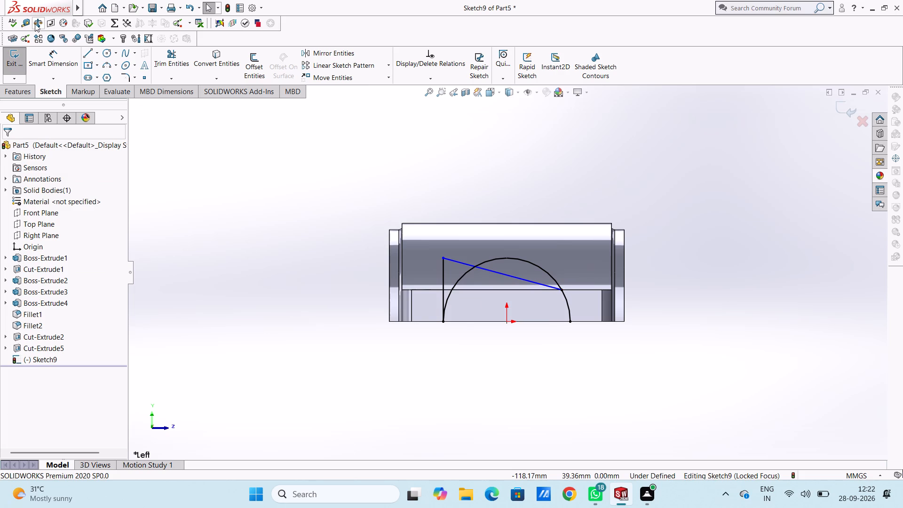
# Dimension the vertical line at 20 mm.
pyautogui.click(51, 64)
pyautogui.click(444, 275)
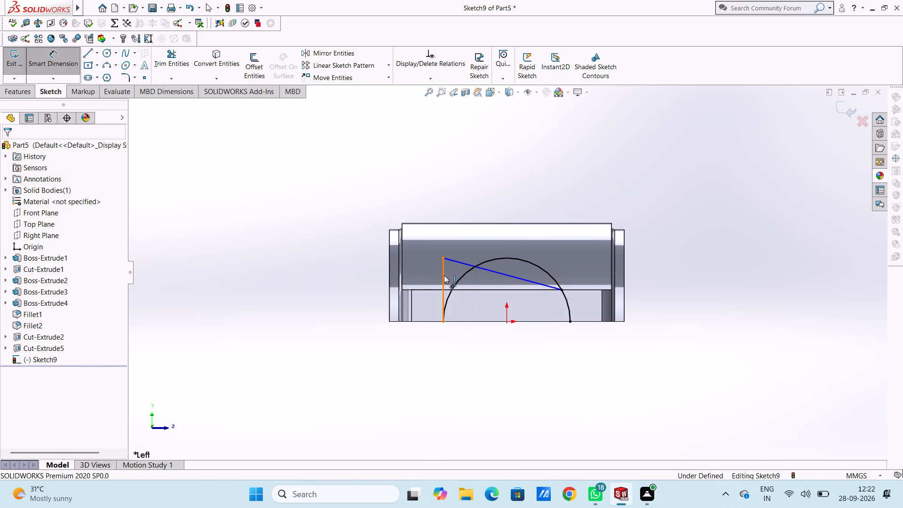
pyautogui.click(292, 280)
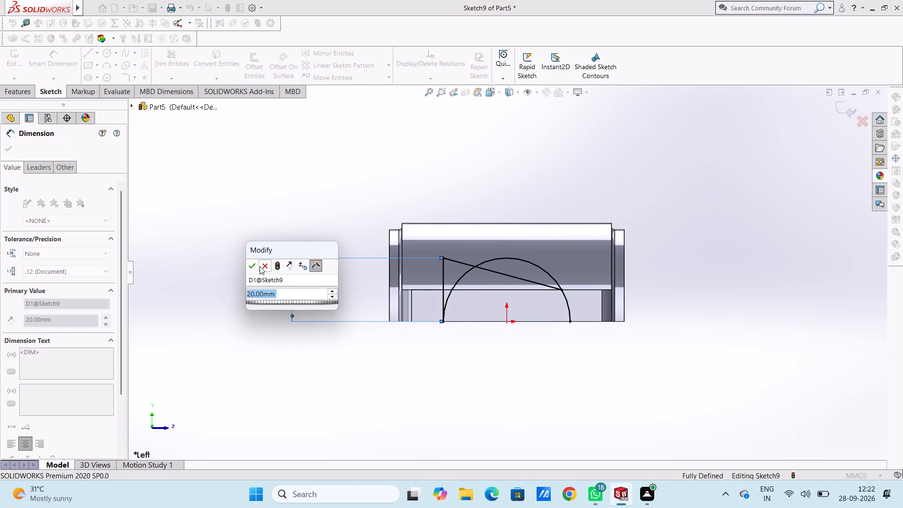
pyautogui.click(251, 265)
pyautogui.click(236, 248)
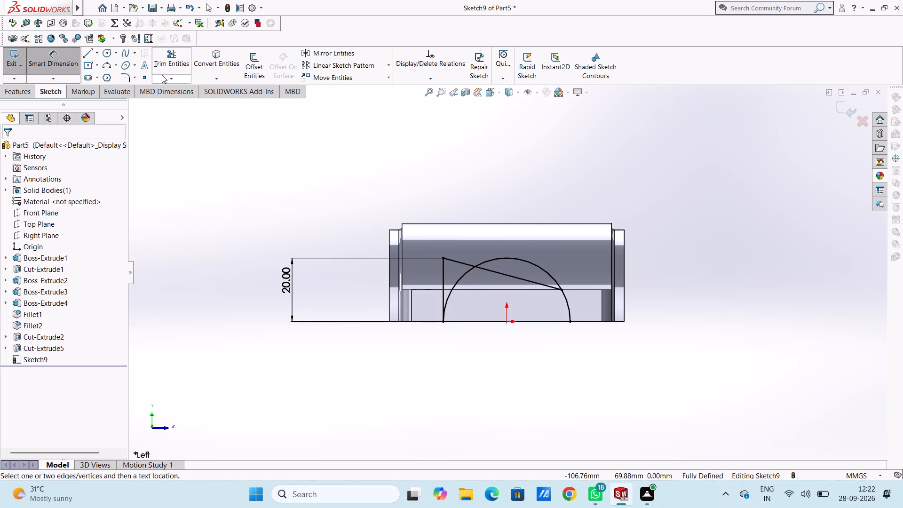
# Trim away the sloping line's portion outside the arc and the vertical line.
pyautogui.click(165, 65)
pyautogui.click(452, 259)
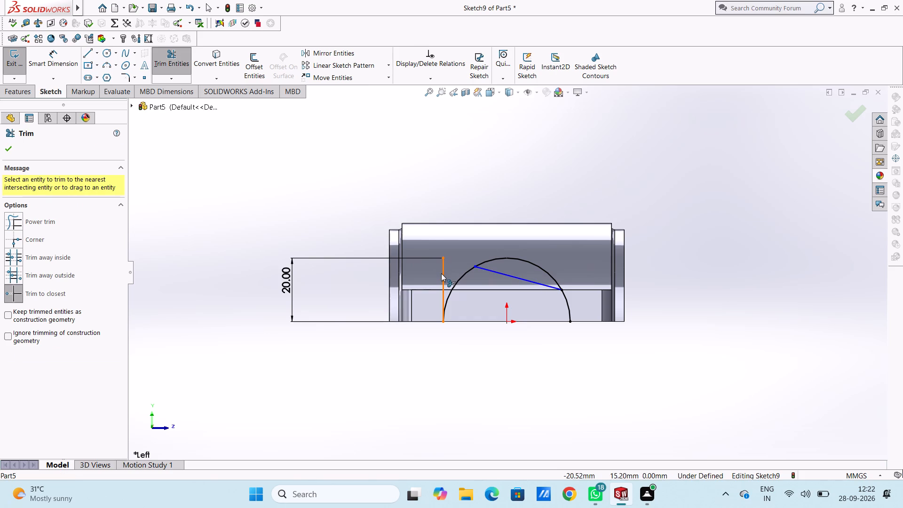
pyautogui.click(441, 273)
pyautogui.moveTo(695, 202); pyautogui.dragTo(685, 223, button='middle')
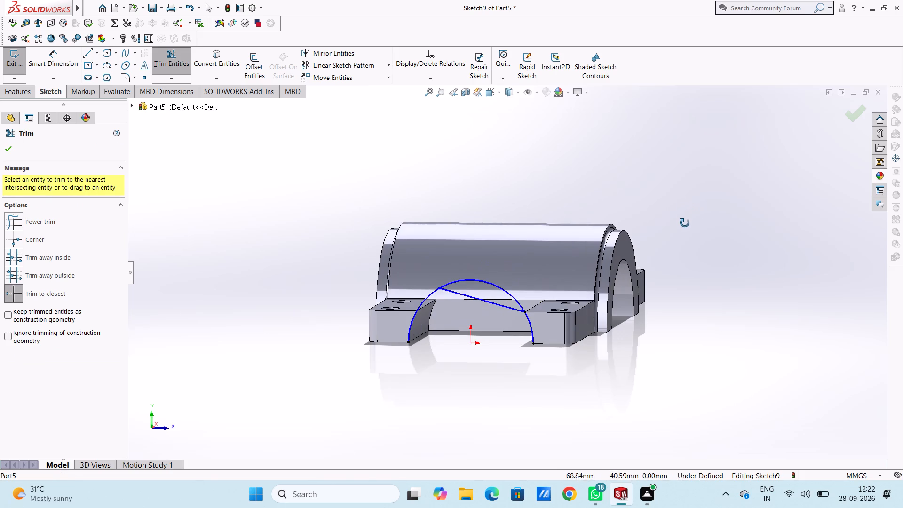
pyautogui.moveTo(685, 223); pyautogui.dragTo(685, 224, button='middle')
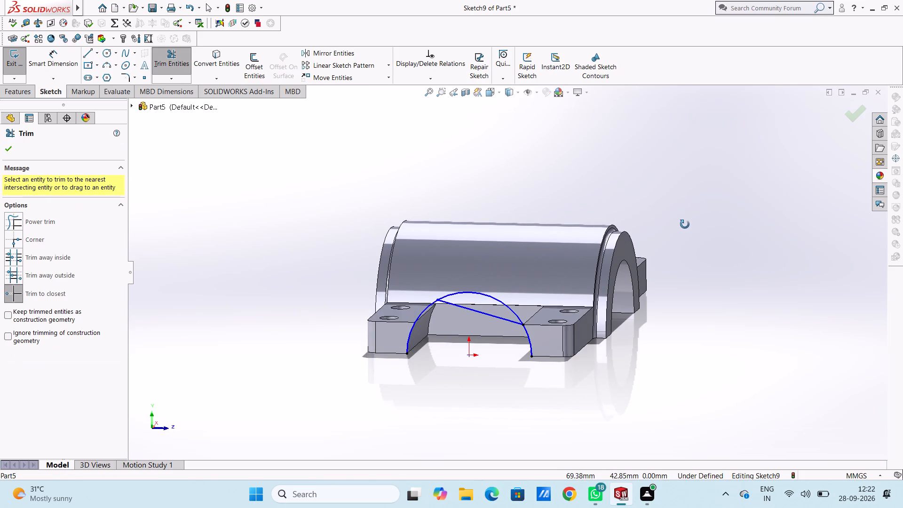
pyautogui.moveTo(685, 224); pyautogui.dragTo(689, 206, button='middle')
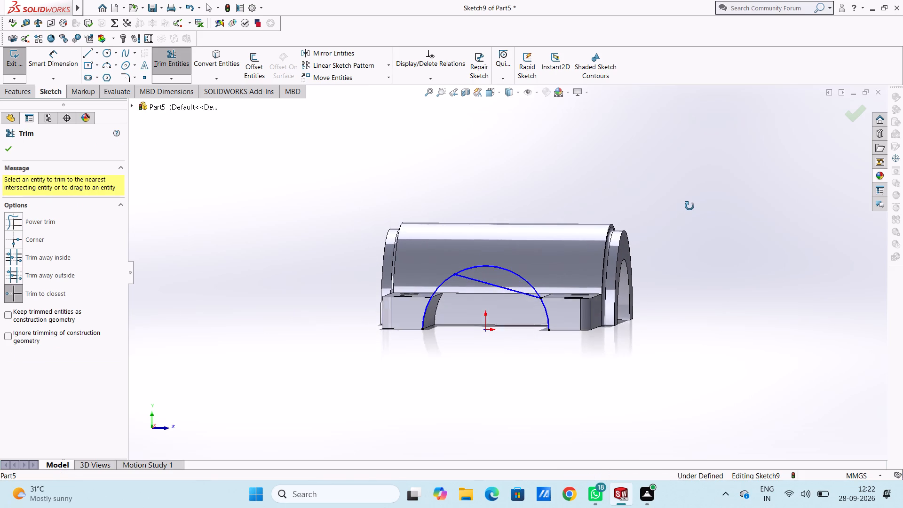
pyautogui.moveTo(689, 206); pyautogui.dragTo(689, 206, button='middle')
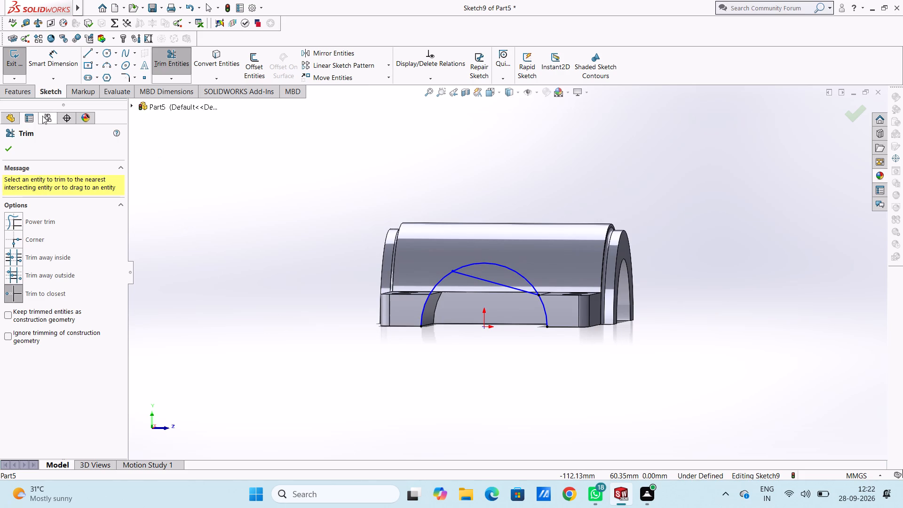
pyautogui.click(5, 155)
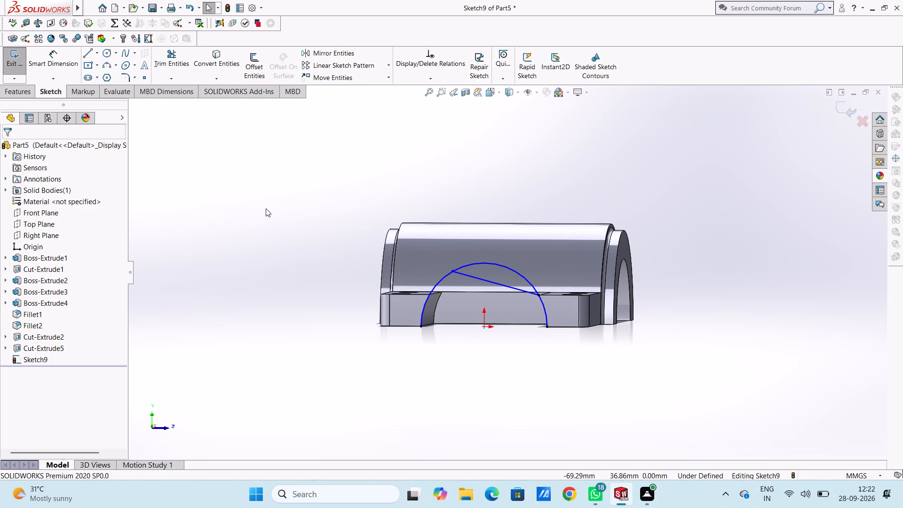
# Trim away the arc's crown above the sloping line.
pyautogui.hotkey('ctrl', '3')
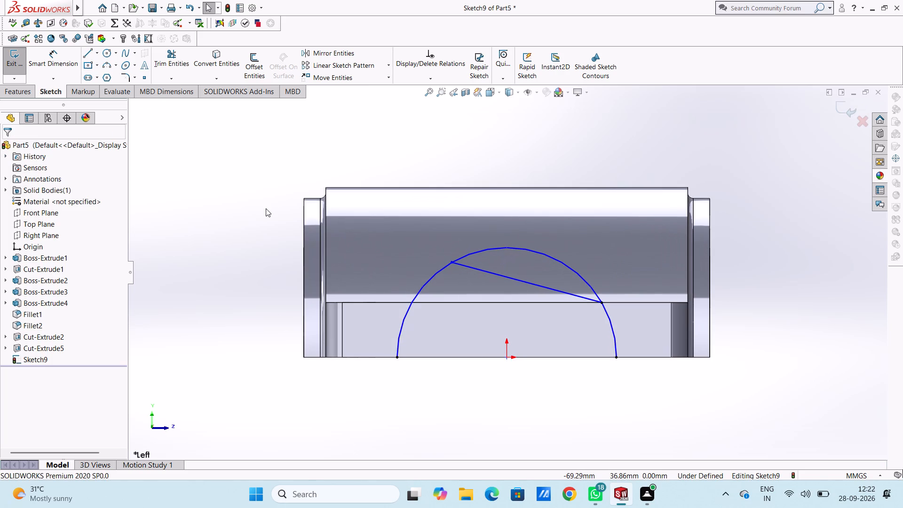
pyautogui.click(175, 51)
pyautogui.click(527, 250)
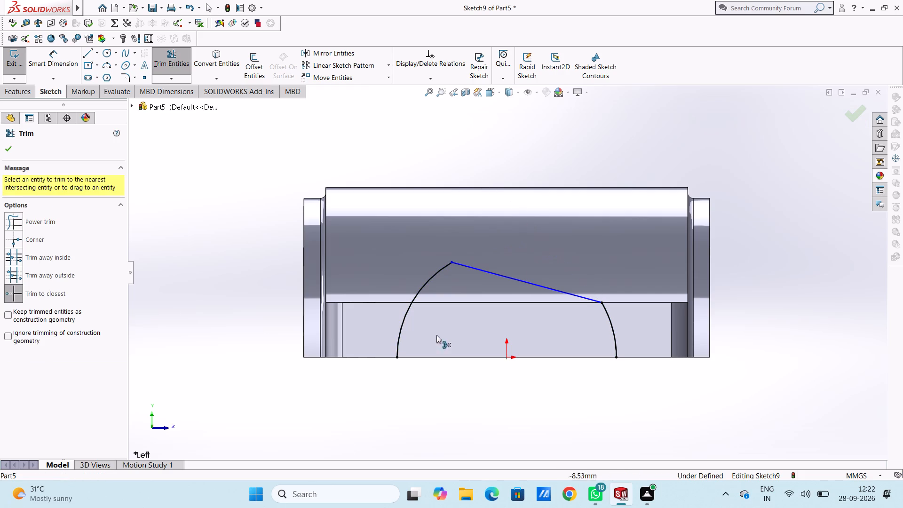
# Draw a horizontal line about 34.64 mm long along the plate's top edge, joining the arc to the sloping line's lower end.
pyautogui.click(87, 59)
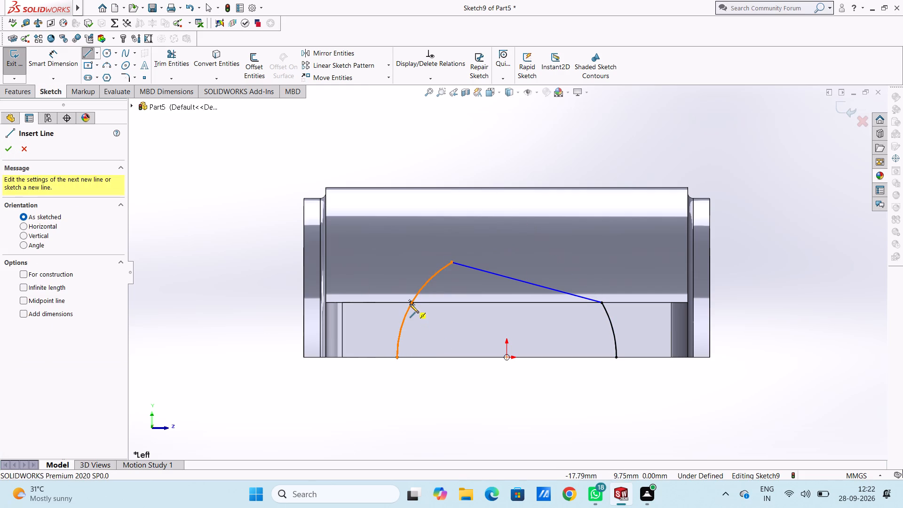
pyautogui.click(410, 303)
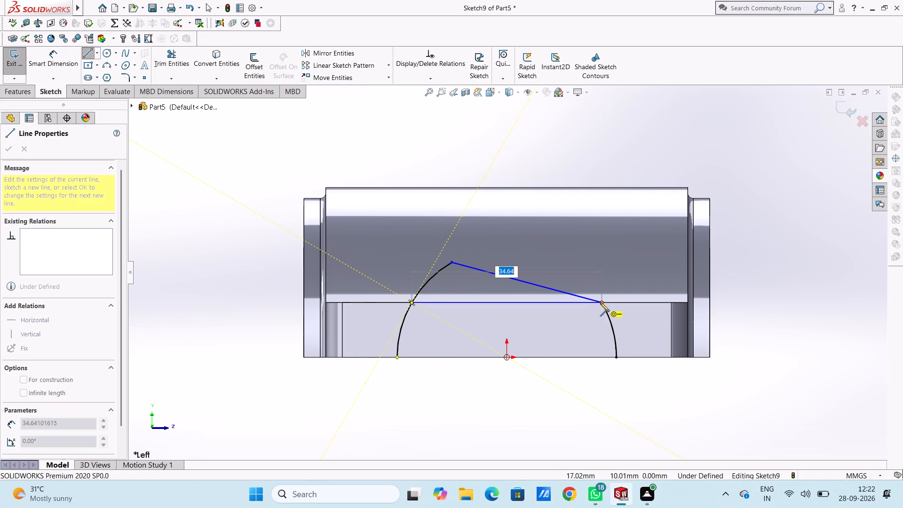
pyautogui.click(600, 302)
pyautogui.press('Escape')
pyautogui.press('Escape')
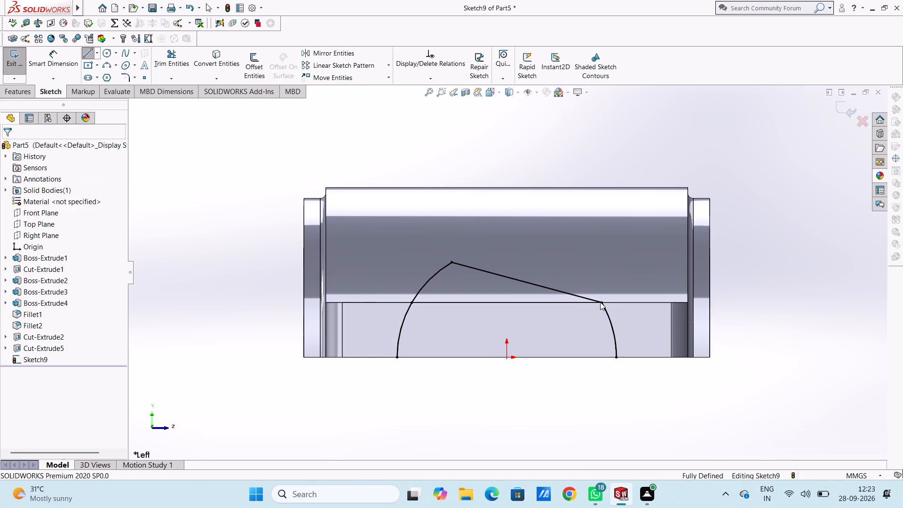
# Trim away both arc portions below the horizontal line, accepting the deletion of the affected relation.
pyautogui.click(167, 63)
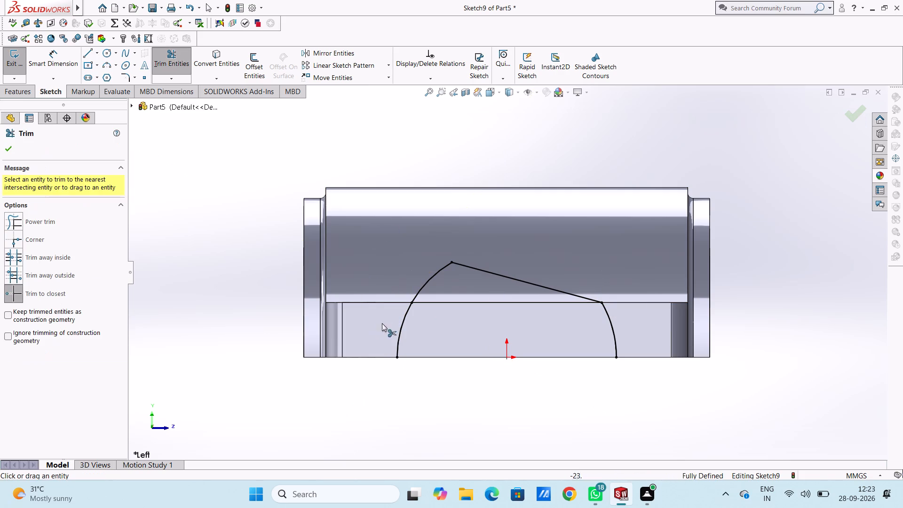
pyautogui.click(400, 326)
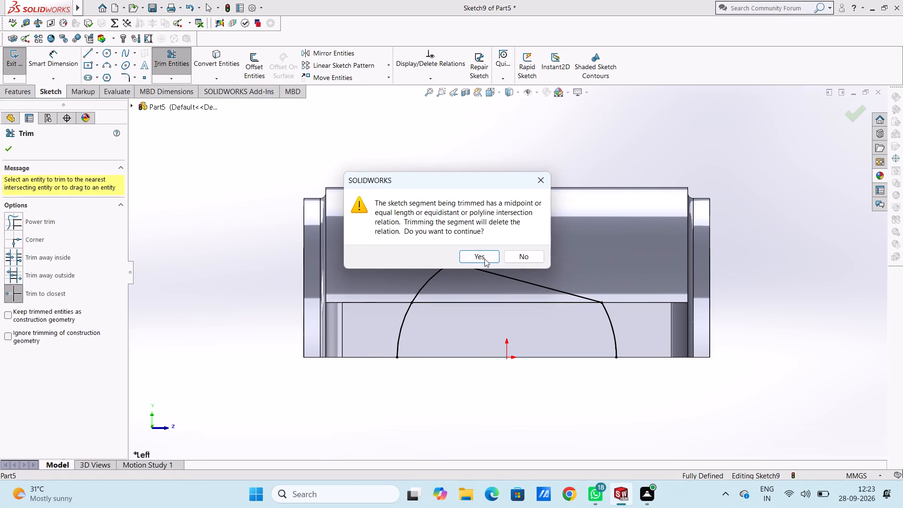
pyautogui.click(483, 256)
pyautogui.click(616, 343)
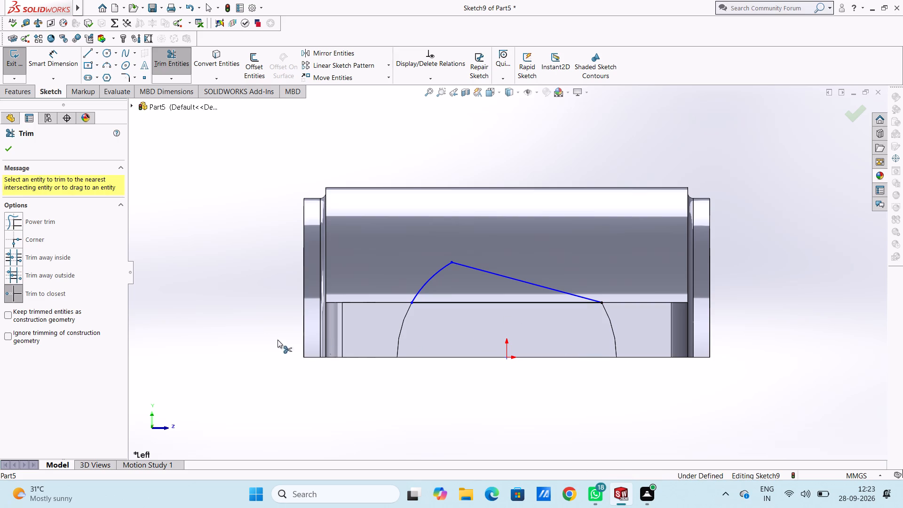
pyautogui.press('Escape')
pyautogui.press('Escape')
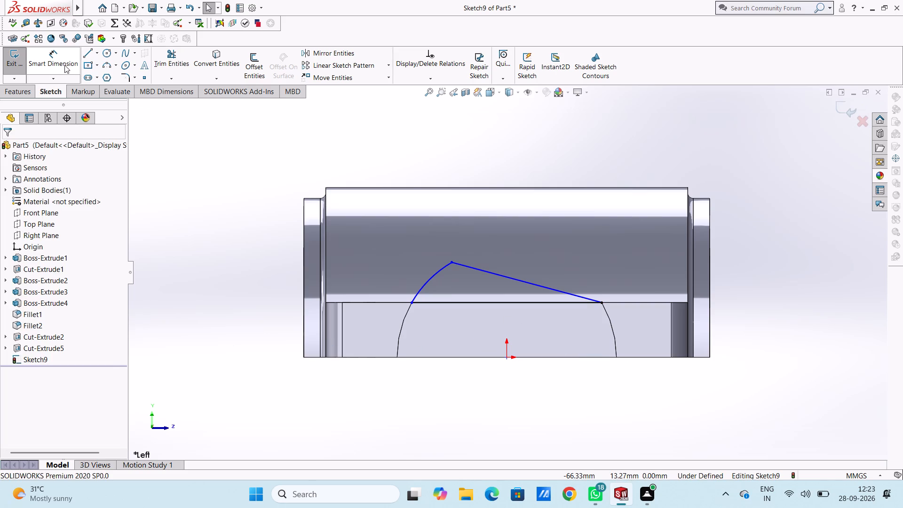
# Dimension the remaining arc's radius and the sloping line's length.
pyautogui.click(64, 65)
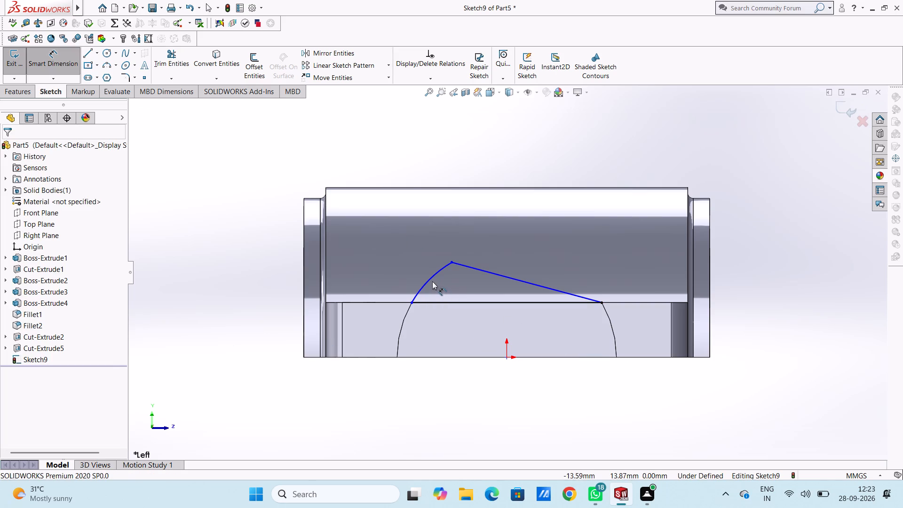
pyautogui.click(429, 279)
pyautogui.click(226, 150)
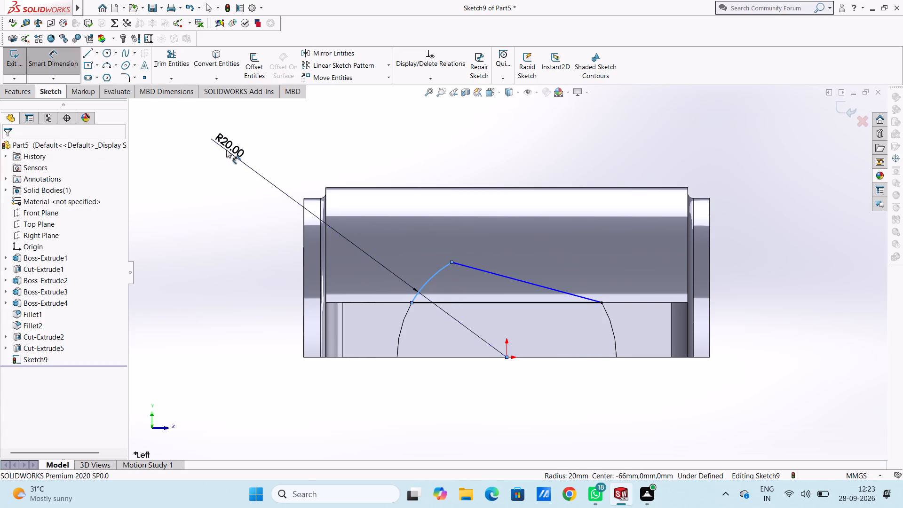
pyautogui.click(181, 130)
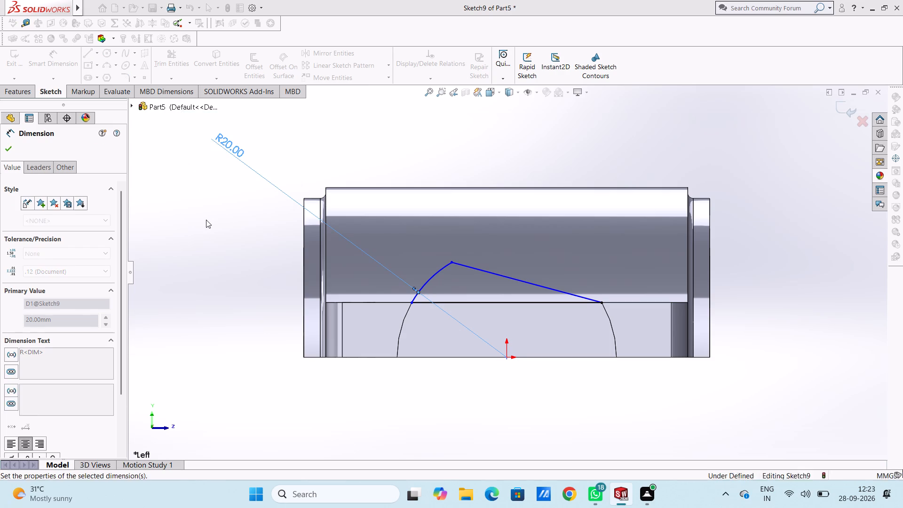
pyautogui.click(206, 220)
pyautogui.click(470, 265)
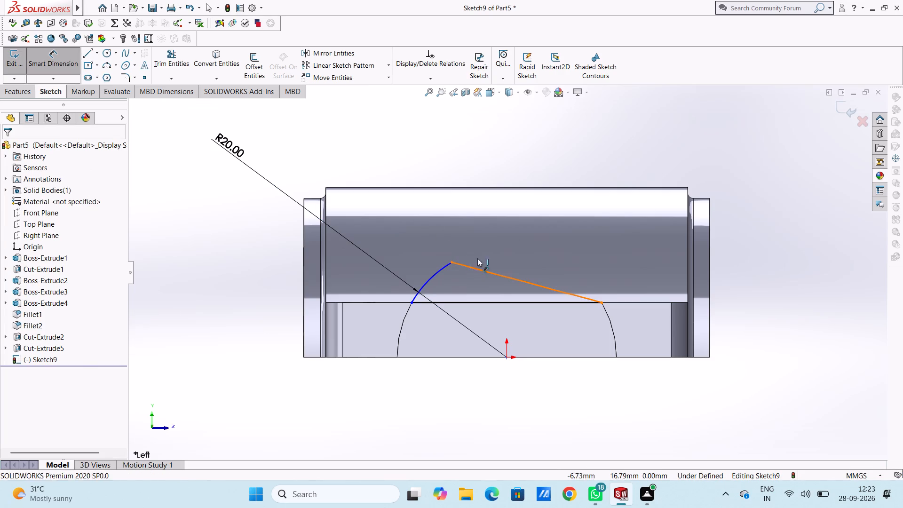
pyautogui.click(673, 123)
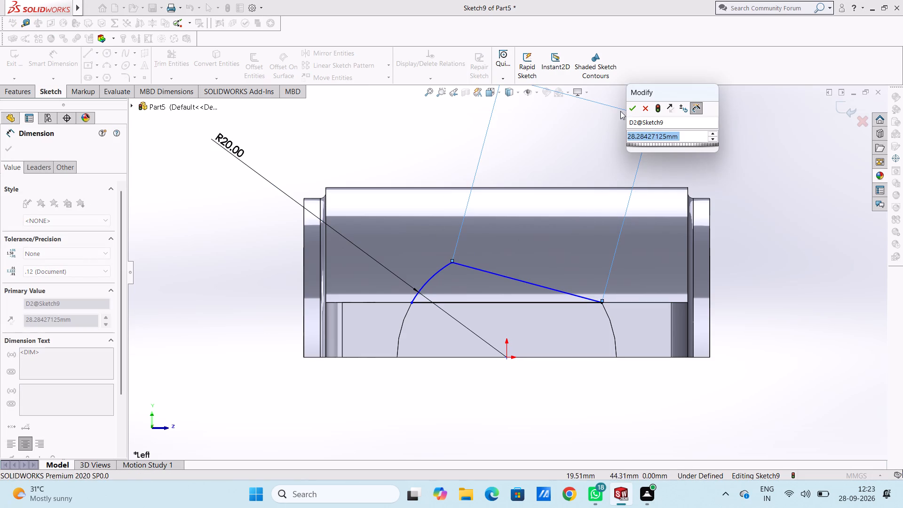
pyautogui.click(628, 110)
pyautogui.click(583, 122)
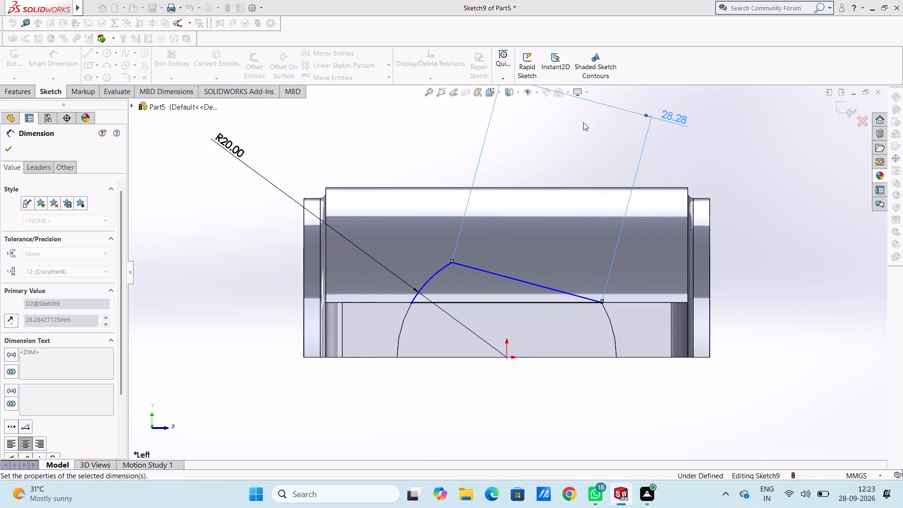
# Dimension the length of the profile's horizontal base line.
pyautogui.moveTo(745, 127); pyautogui.dragTo(674, 195, button='middle')
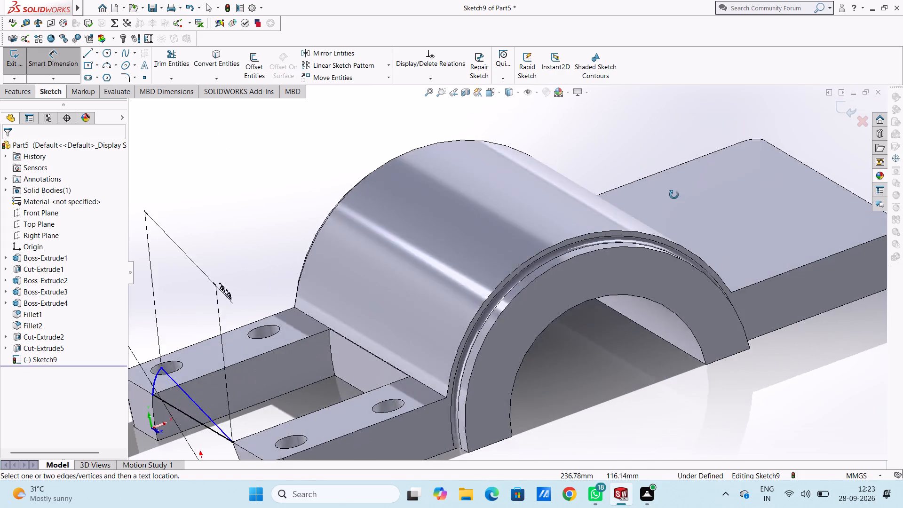
pyautogui.moveTo(674, 195); pyautogui.dragTo(729, 135, button='middle')
pyautogui.scroll(3, 729, 135)
pyautogui.scroll(1, 643, 221)
pyautogui.moveTo(643, 221); pyautogui.dragTo(660, 219, button='middle')
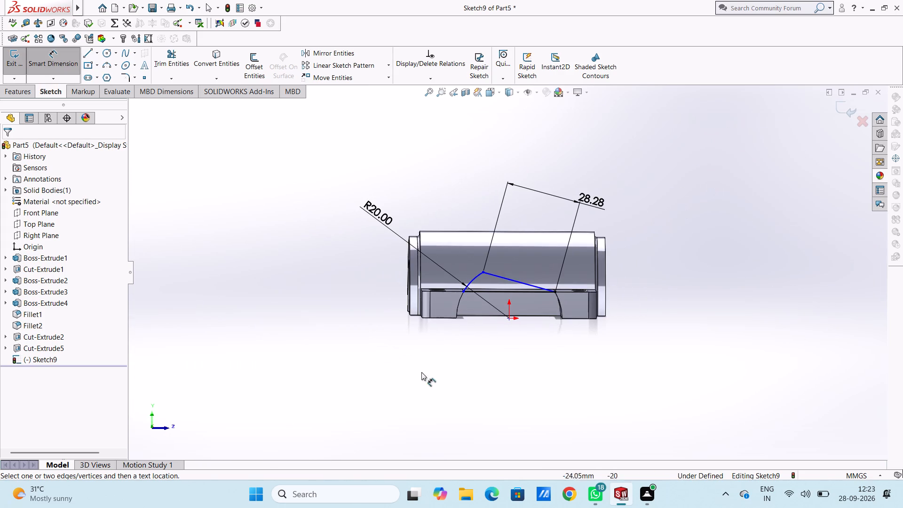
pyautogui.click(507, 291)
pyautogui.click(513, 385)
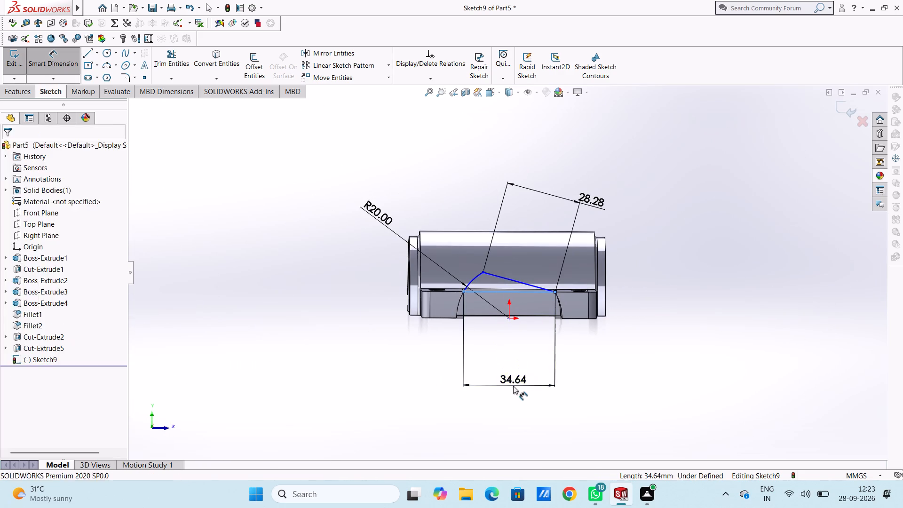
pyautogui.click(475, 370)
pyautogui.click(432, 373)
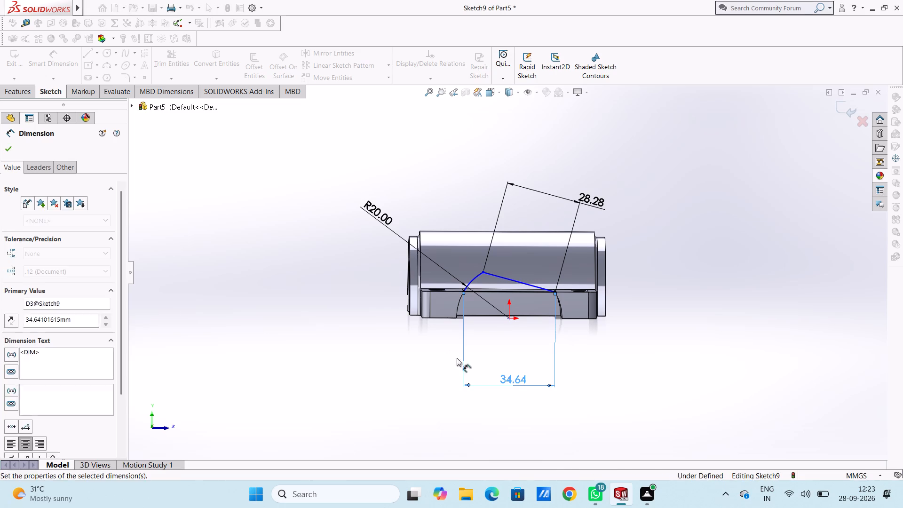
# Dimension the vertical height of the profile's peak above the origin.
pyautogui.scroll(-4, 507, 304)
pyautogui.click(456, 237)
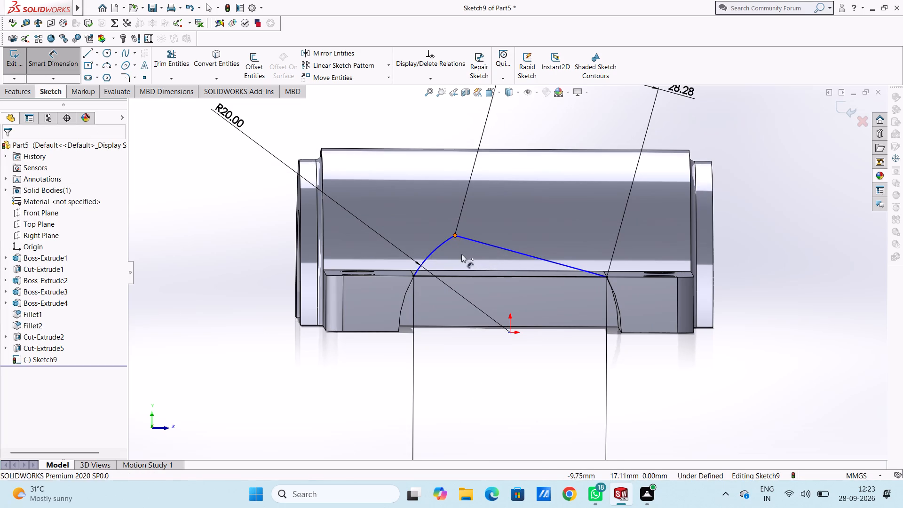
pyautogui.click(511, 333)
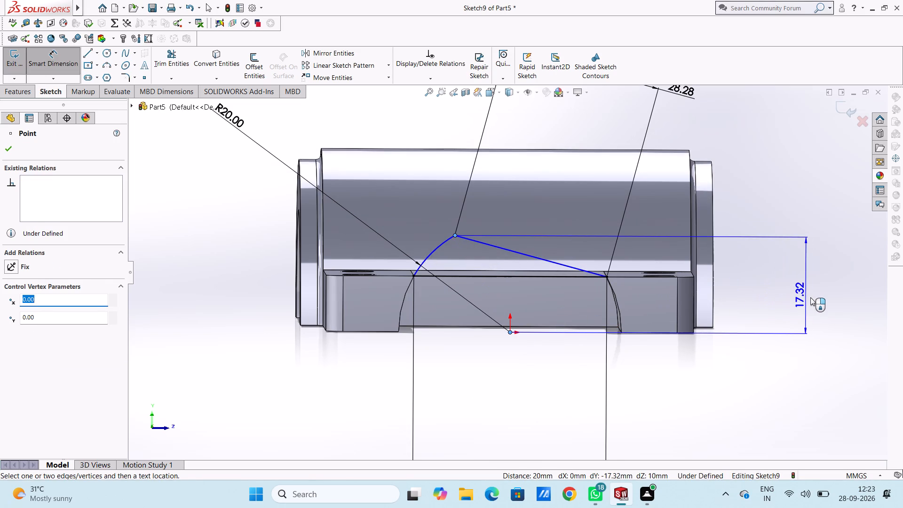
pyautogui.click(810, 297)
pyautogui.click(768, 284)
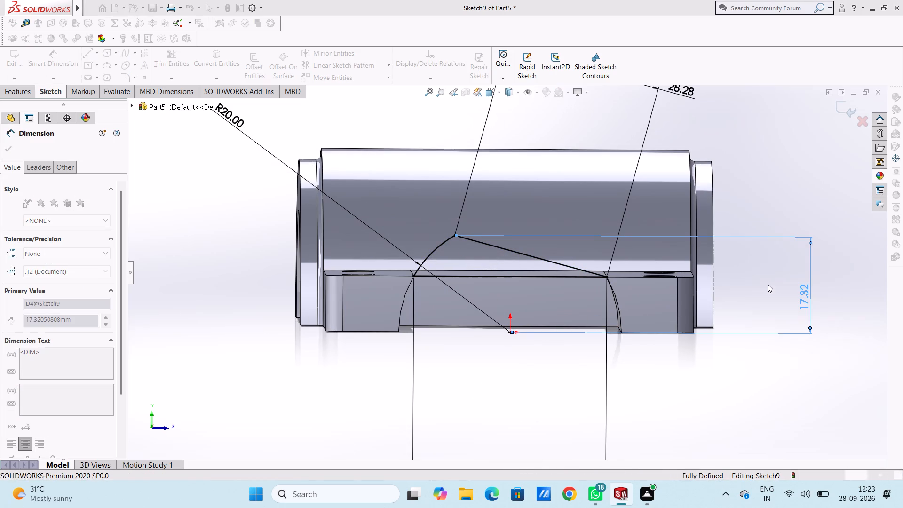
pyautogui.click(764, 270)
pyautogui.press('Escape')
pyautogui.press('Escape')
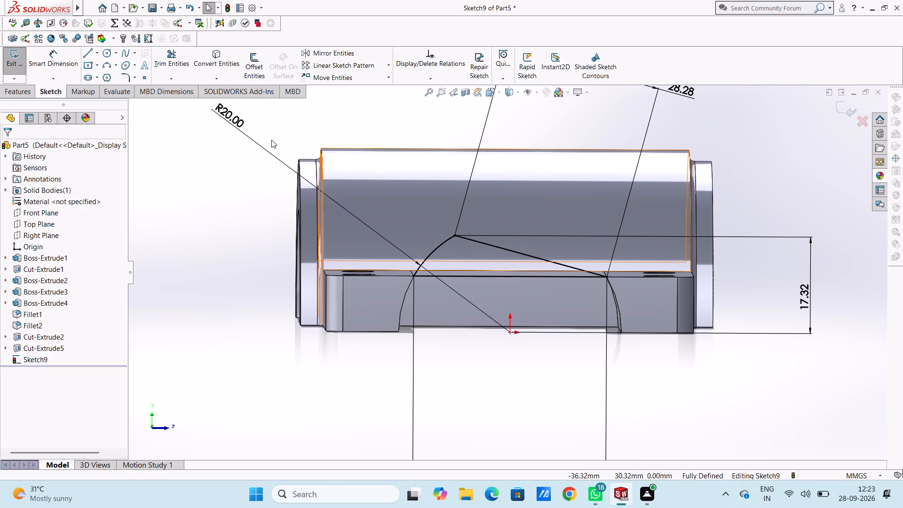
# Add a 5 mm sketch fillet at the peak where the arc meets the sloping line.
pyautogui.click(127, 73)
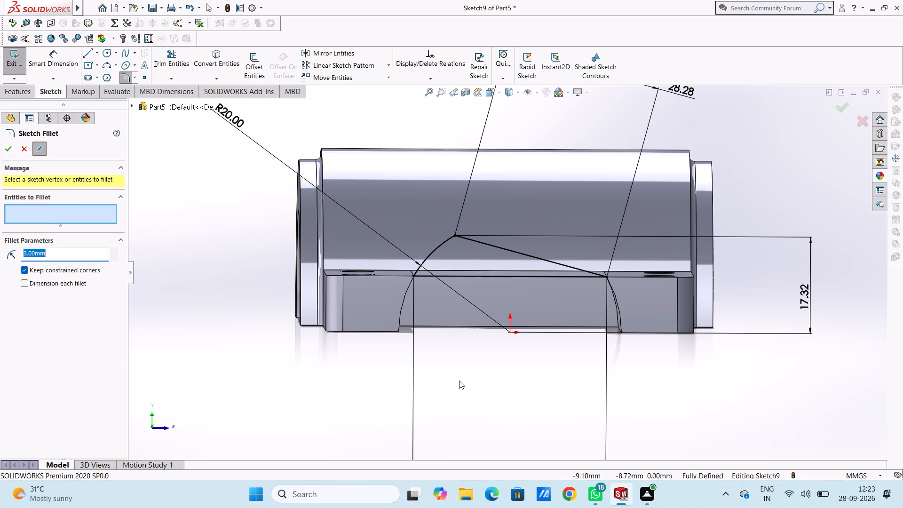
pyautogui.write('10')
pyautogui.press('Return')
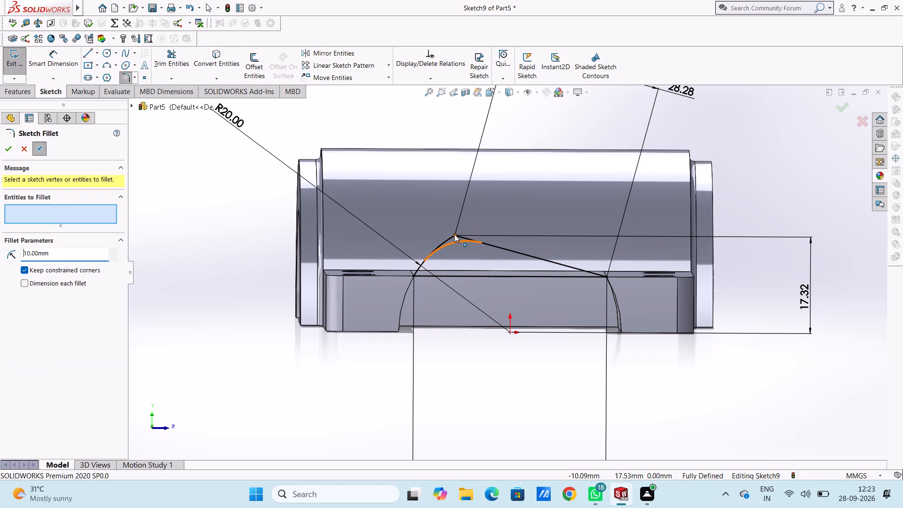
pyautogui.press('5')
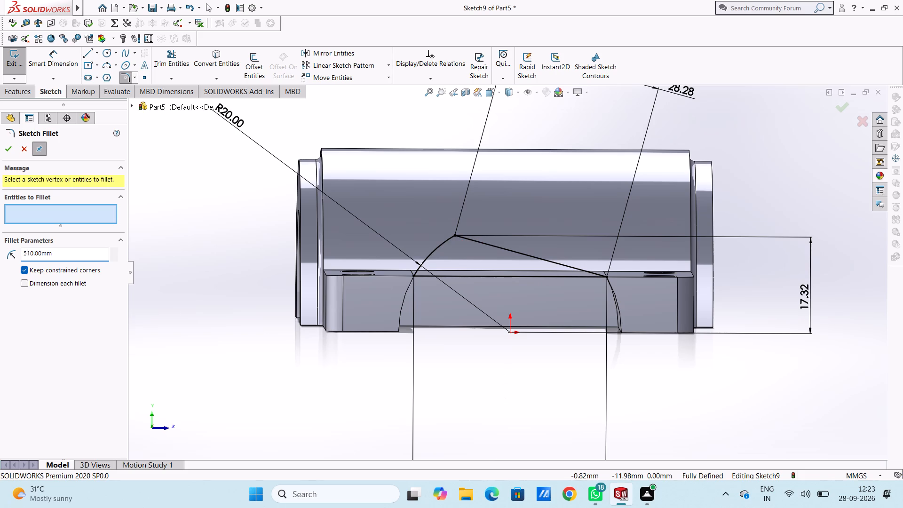
pyautogui.press('Return')
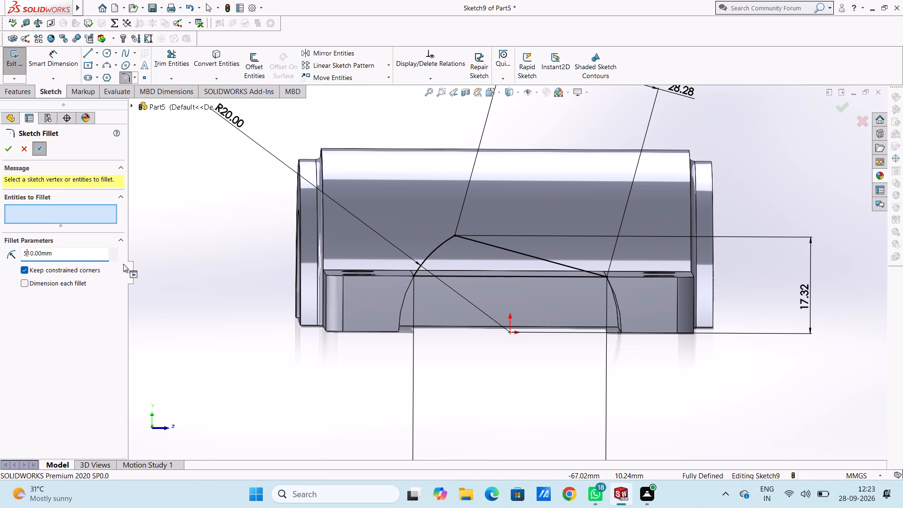
pyautogui.doubleClick(103, 255)
pyautogui.press('5')
pyautogui.press('Return')
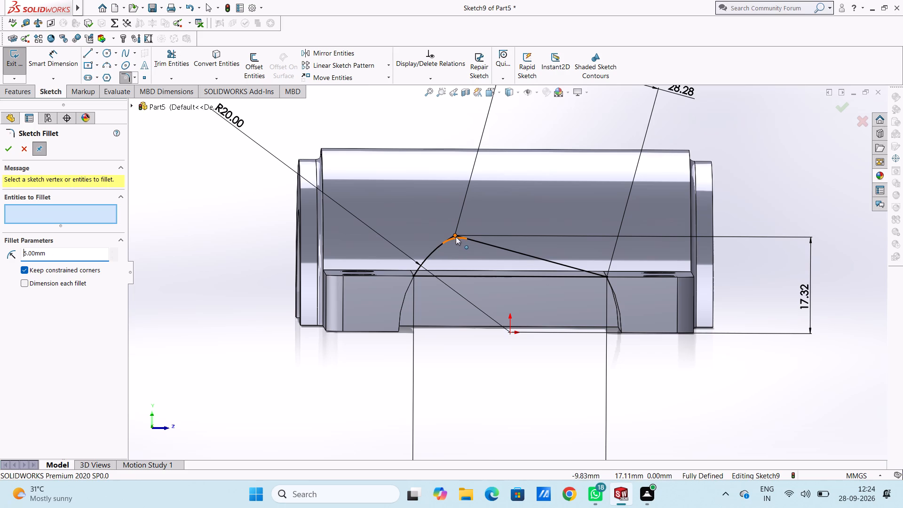
pyautogui.click(456, 237)
pyautogui.click(5, 144)
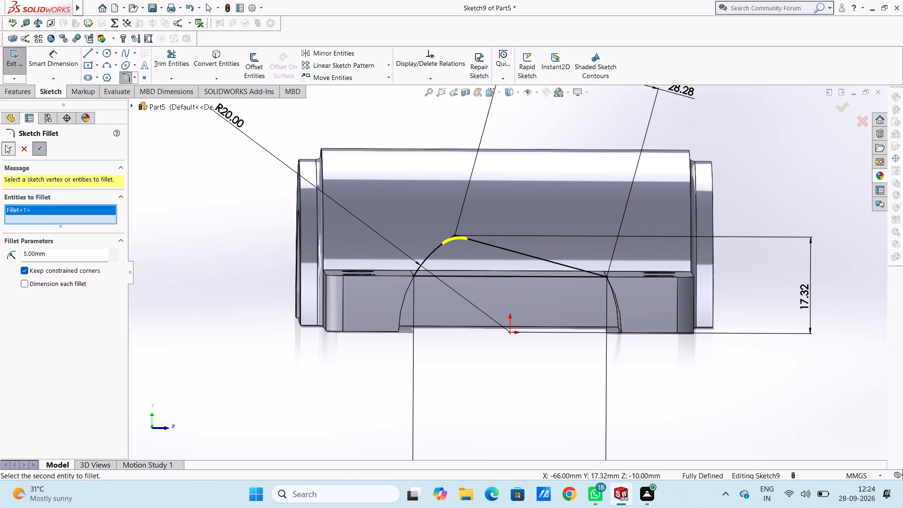
pyautogui.click(5, 148)
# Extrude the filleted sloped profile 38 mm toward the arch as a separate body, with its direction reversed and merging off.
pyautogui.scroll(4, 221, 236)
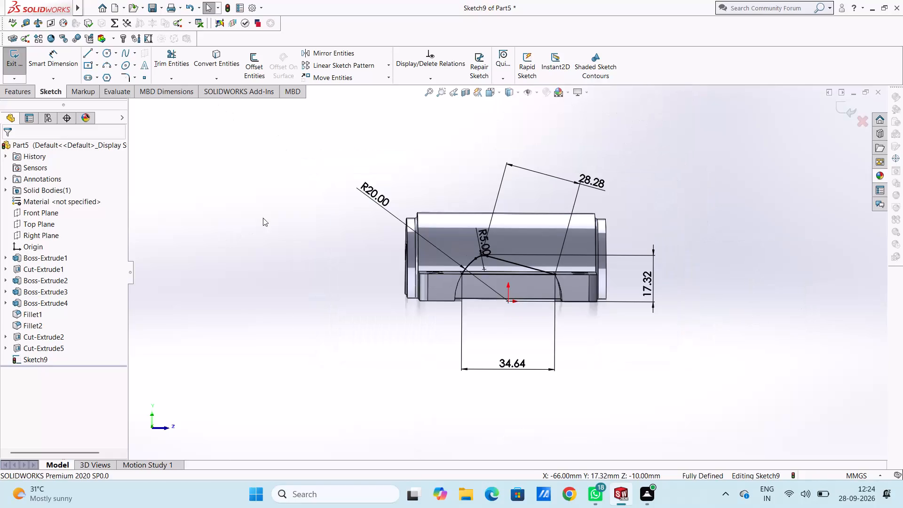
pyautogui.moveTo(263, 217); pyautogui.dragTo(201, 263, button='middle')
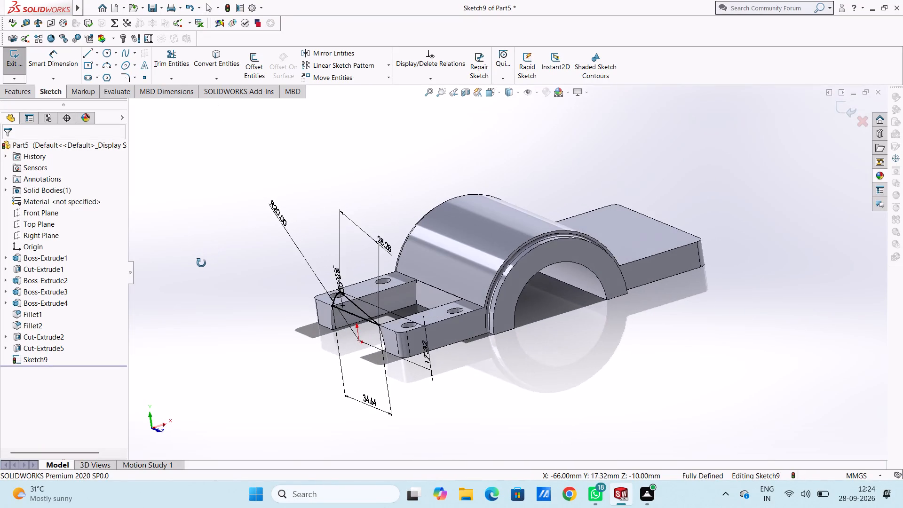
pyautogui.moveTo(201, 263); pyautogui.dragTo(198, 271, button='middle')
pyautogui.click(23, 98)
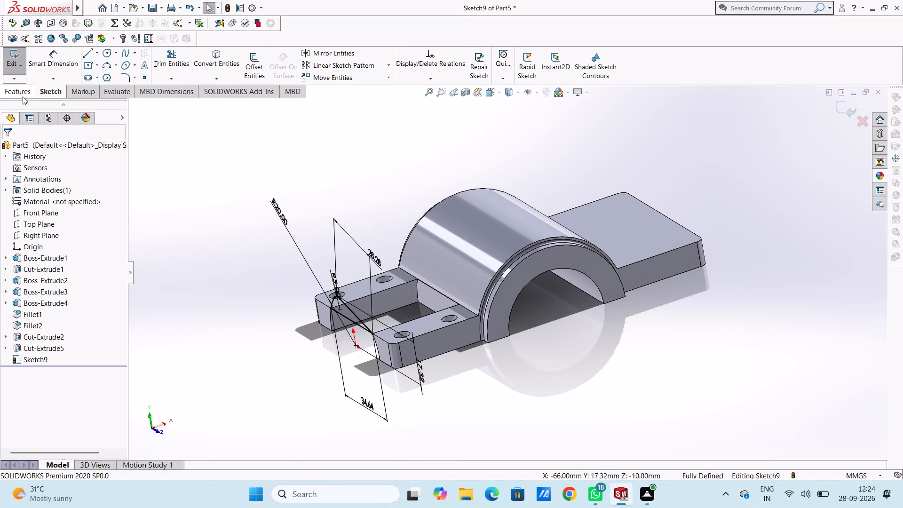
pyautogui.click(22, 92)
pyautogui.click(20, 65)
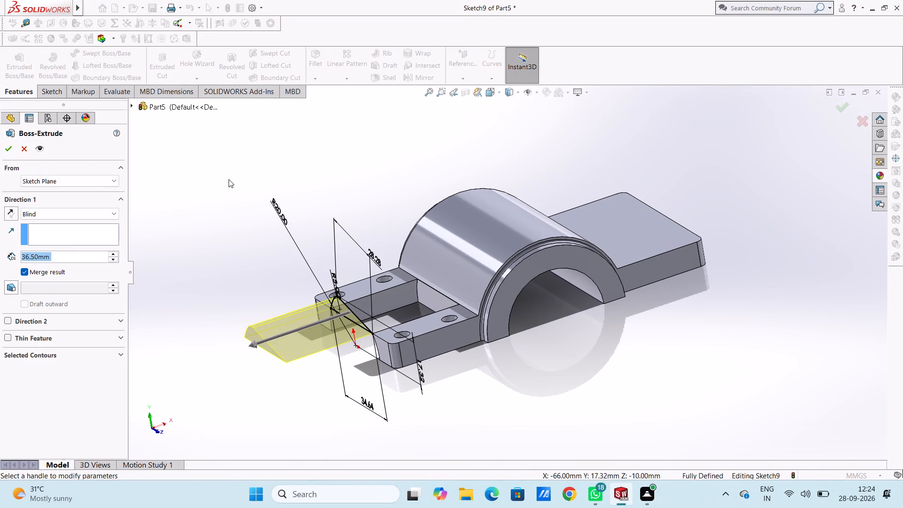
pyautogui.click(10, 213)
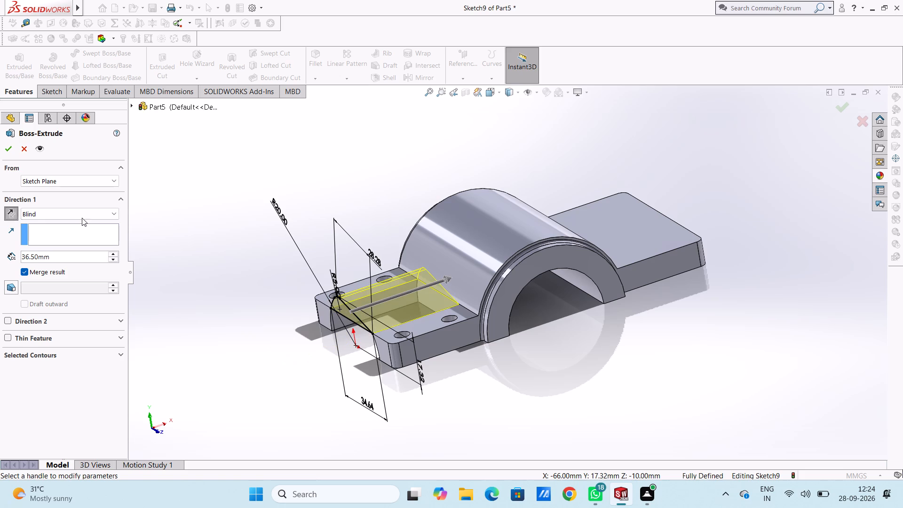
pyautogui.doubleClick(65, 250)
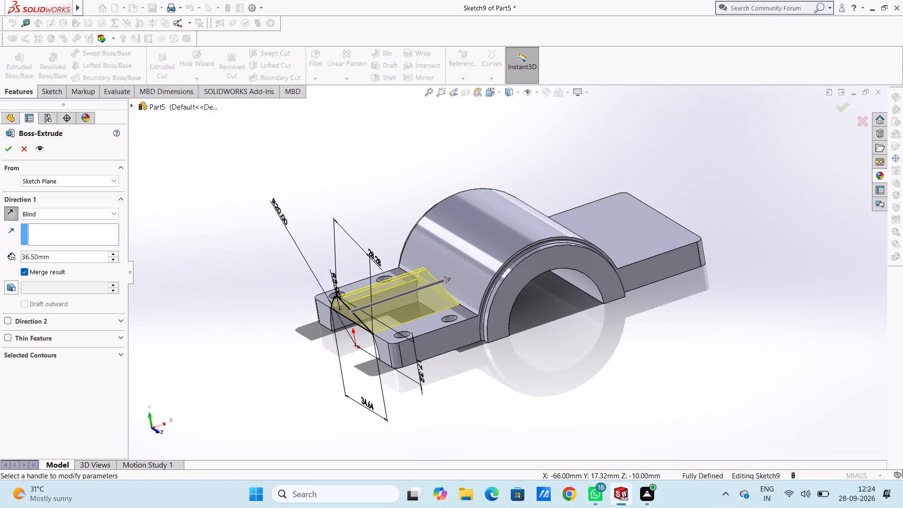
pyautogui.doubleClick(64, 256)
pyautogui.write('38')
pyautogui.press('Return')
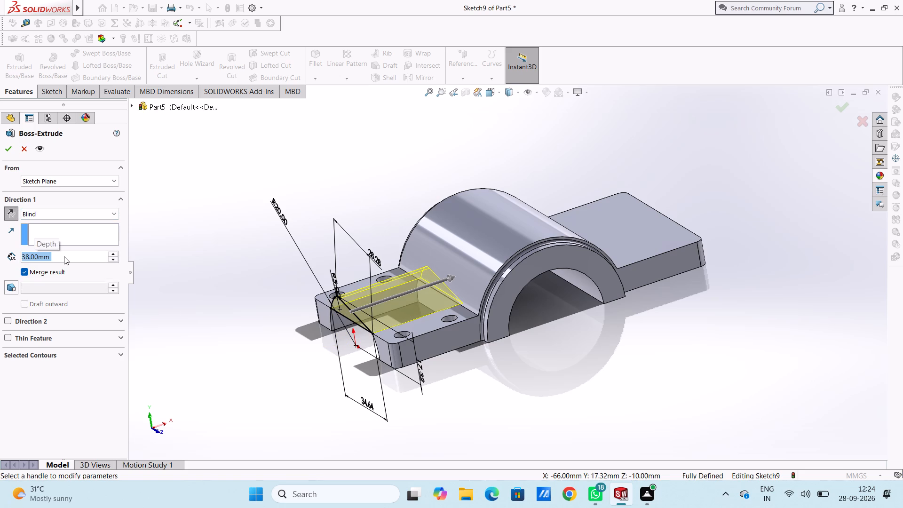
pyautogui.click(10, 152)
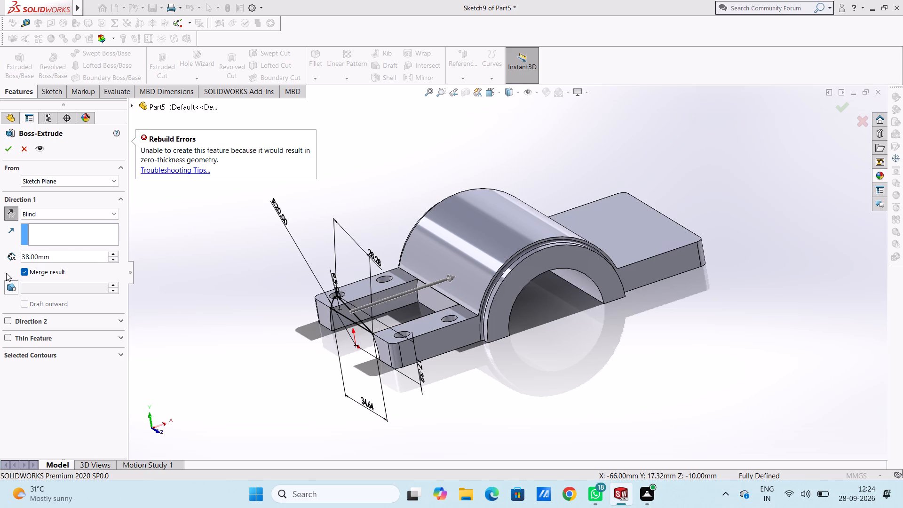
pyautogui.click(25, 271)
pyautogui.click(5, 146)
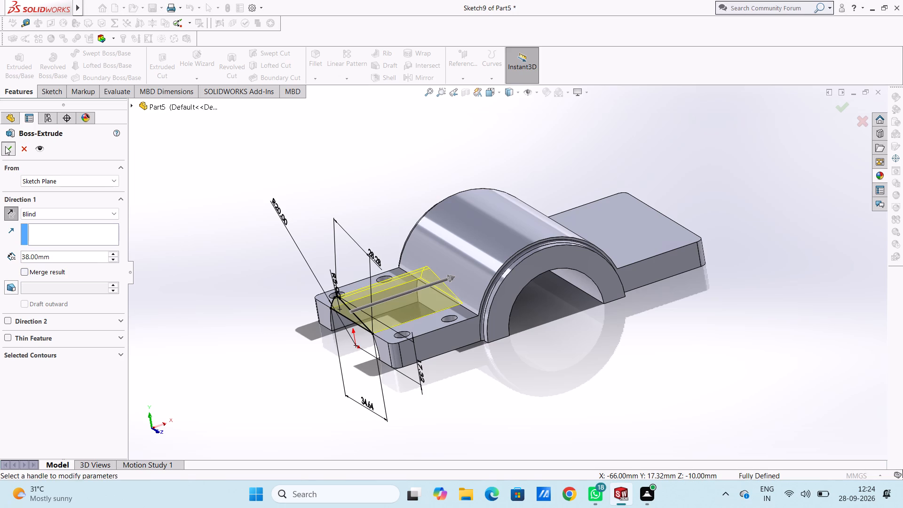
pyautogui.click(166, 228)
# Examine from several angles, including isometric and underneath, how the sloped boss meets the arch and the flange.
pyautogui.moveTo(196, 234); pyautogui.dragTo(262, 224, button='middle')
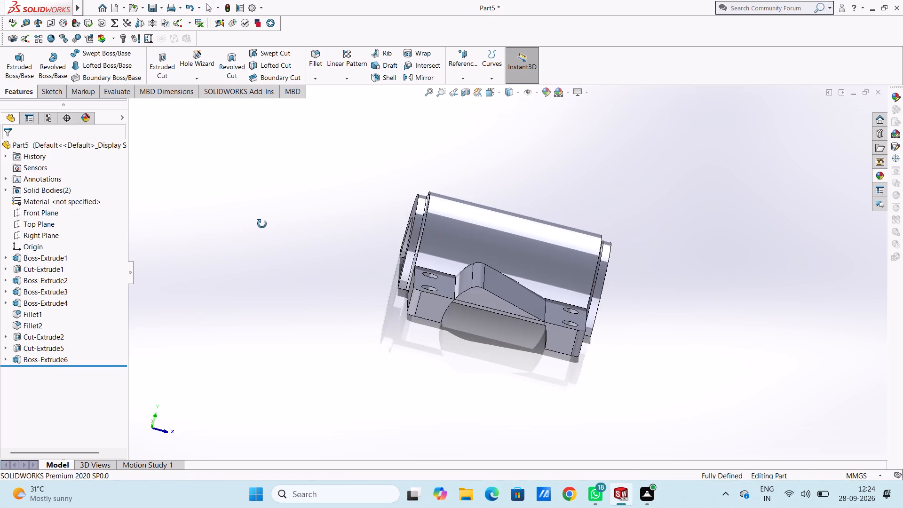
pyautogui.moveTo(262, 224); pyautogui.dragTo(266, 174, button='middle')
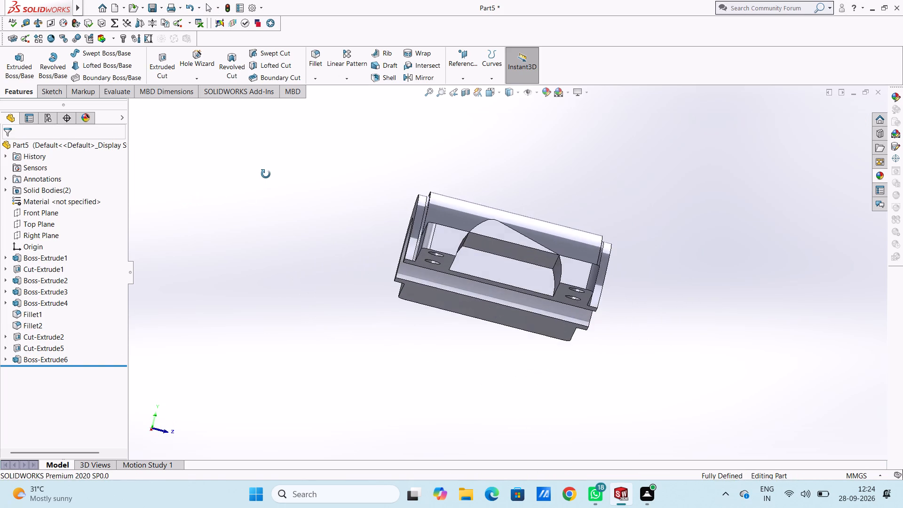
pyautogui.moveTo(266, 174); pyautogui.dragTo(240, 169, button='middle')
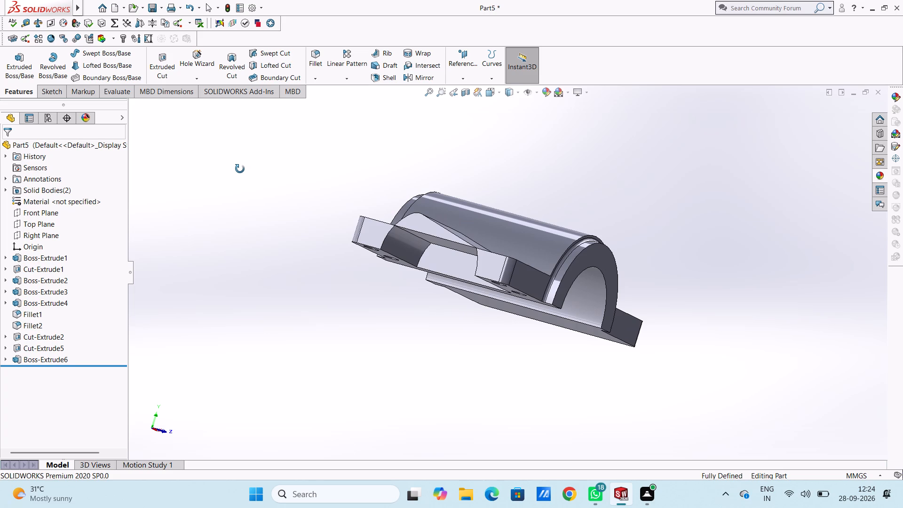
pyautogui.moveTo(240, 169); pyautogui.dragTo(234, 279, button='middle')
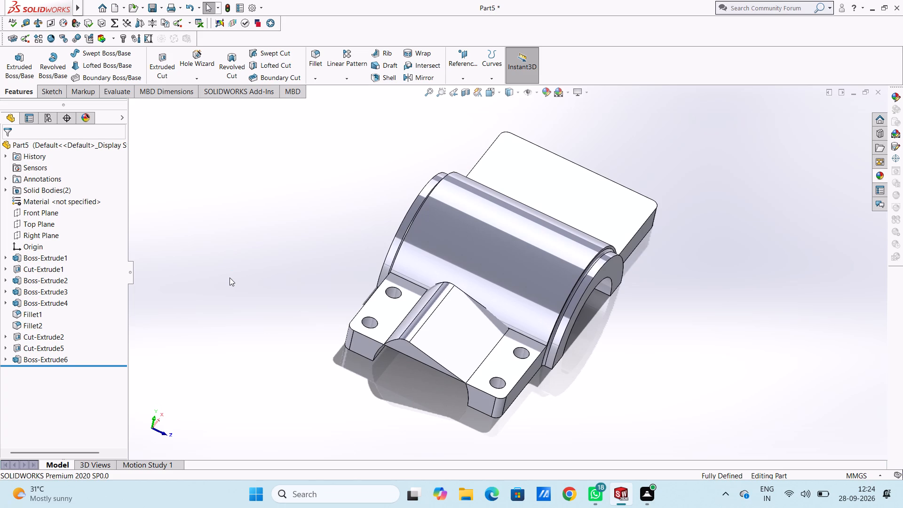
pyautogui.scroll(3, 230, 278)
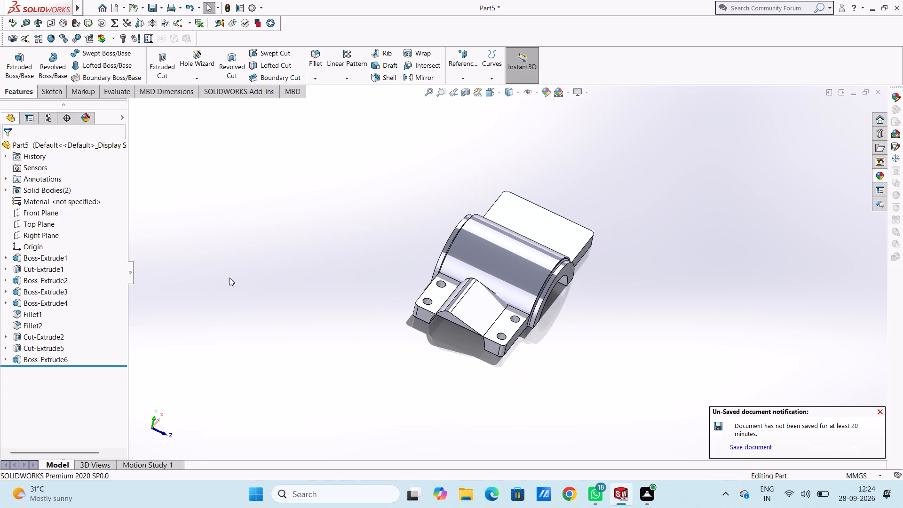
pyautogui.hotkey('ctrl', '7')
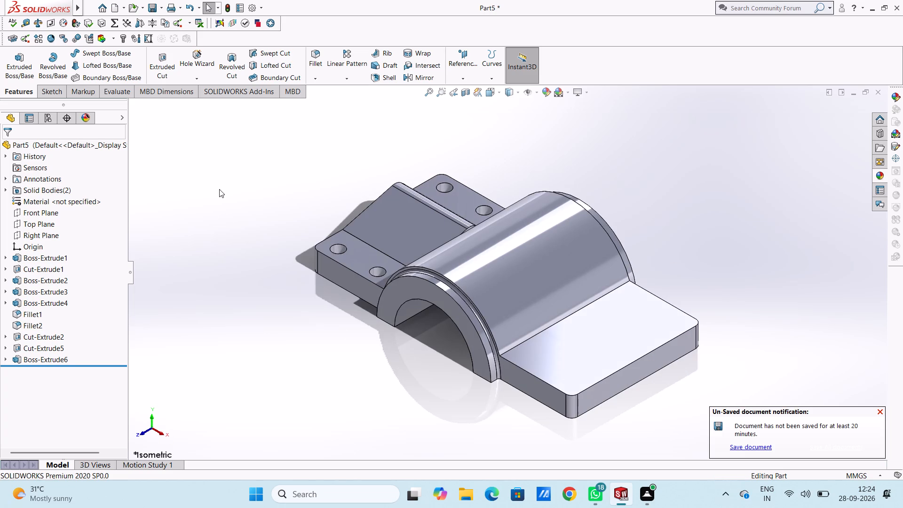
pyautogui.click(219, 189)
pyautogui.moveTo(230, 190); pyautogui.dragTo(269, 217, button='middle')
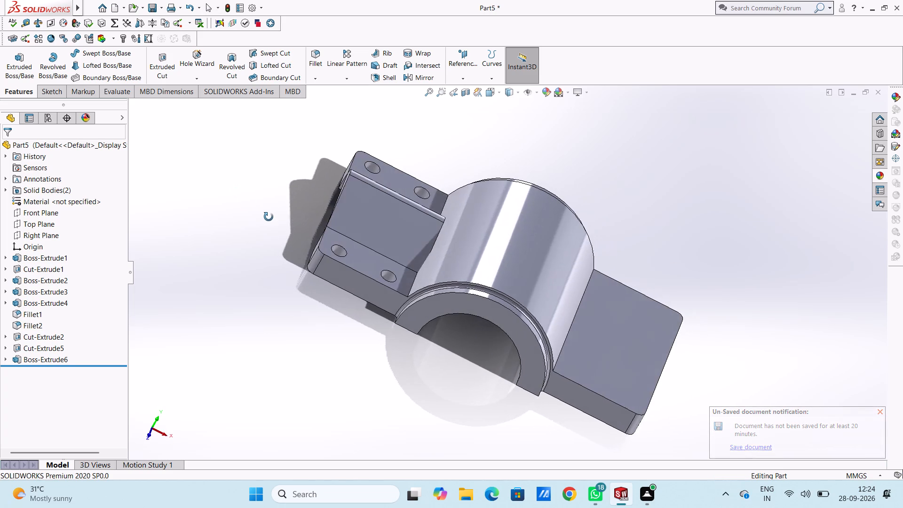
pyautogui.moveTo(269, 217); pyautogui.dragTo(277, 316, button='middle')
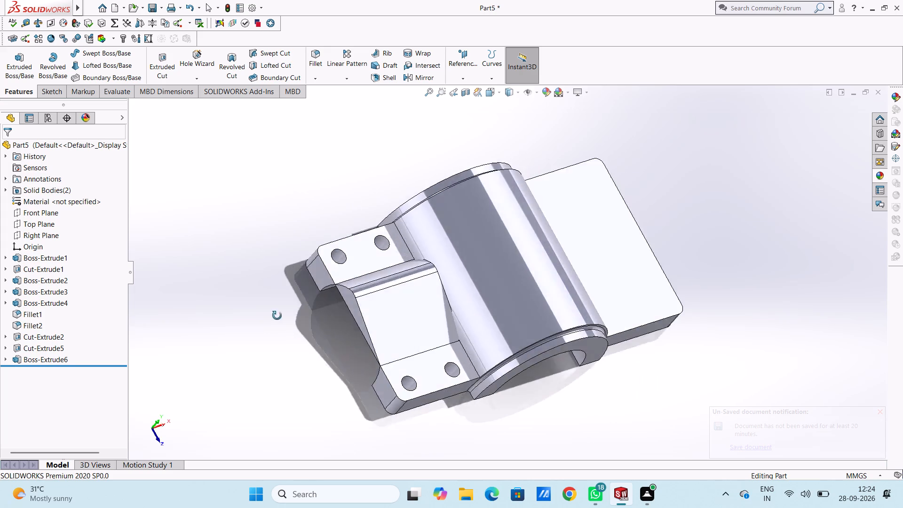
pyautogui.moveTo(277, 316); pyautogui.dragTo(241, 302, button='middle')
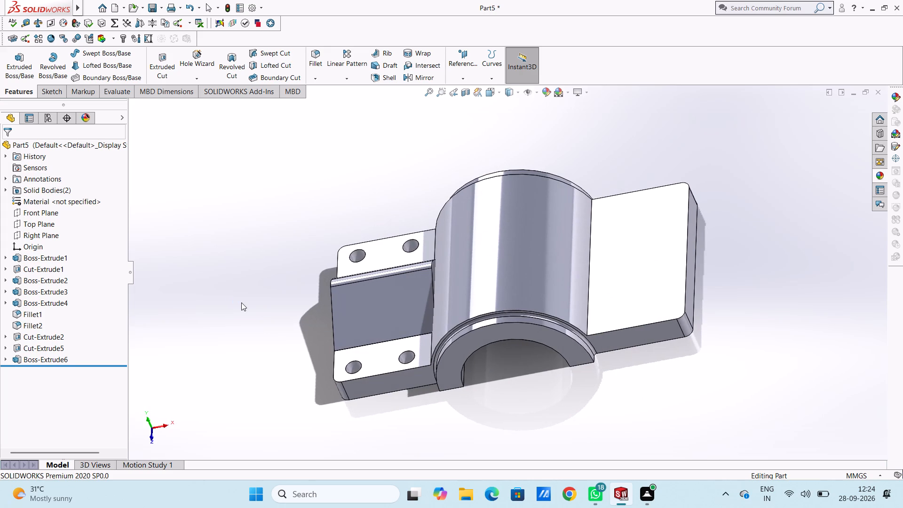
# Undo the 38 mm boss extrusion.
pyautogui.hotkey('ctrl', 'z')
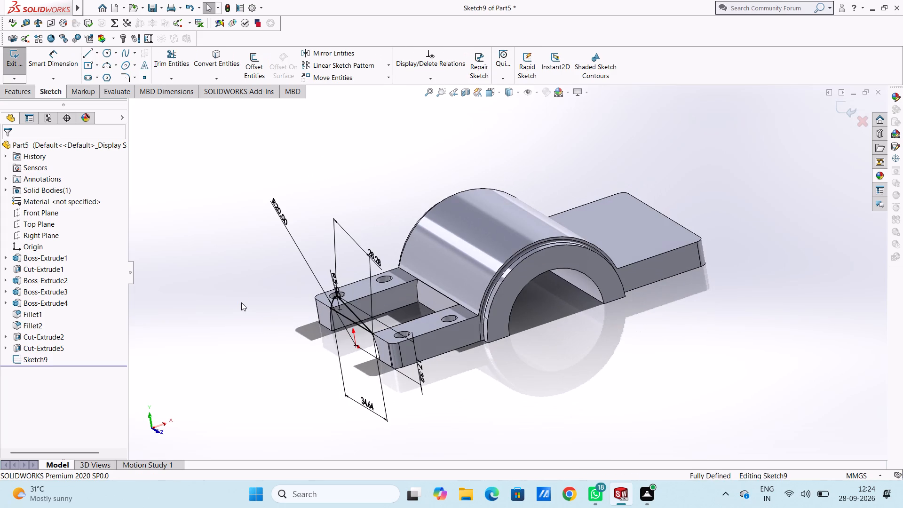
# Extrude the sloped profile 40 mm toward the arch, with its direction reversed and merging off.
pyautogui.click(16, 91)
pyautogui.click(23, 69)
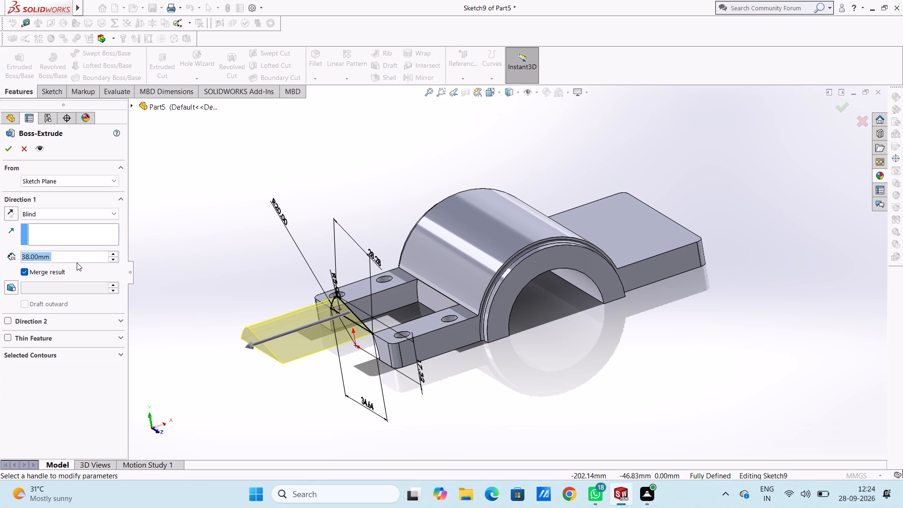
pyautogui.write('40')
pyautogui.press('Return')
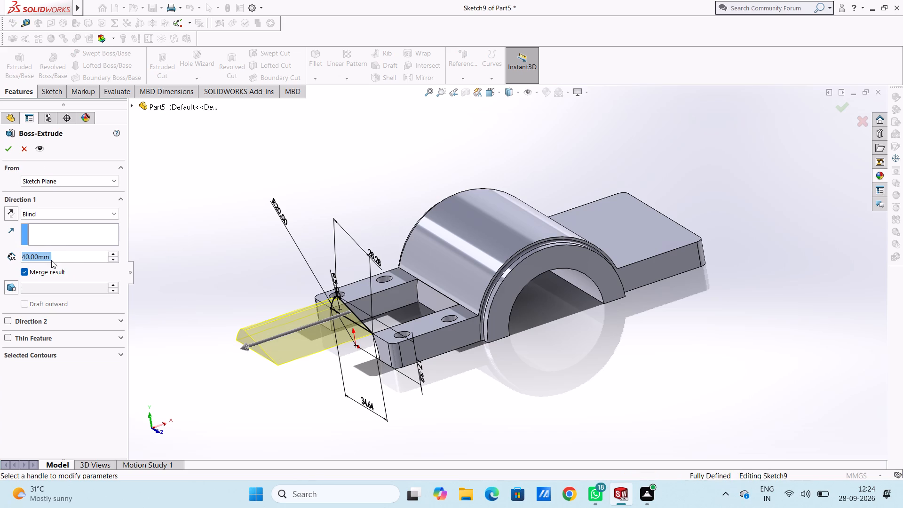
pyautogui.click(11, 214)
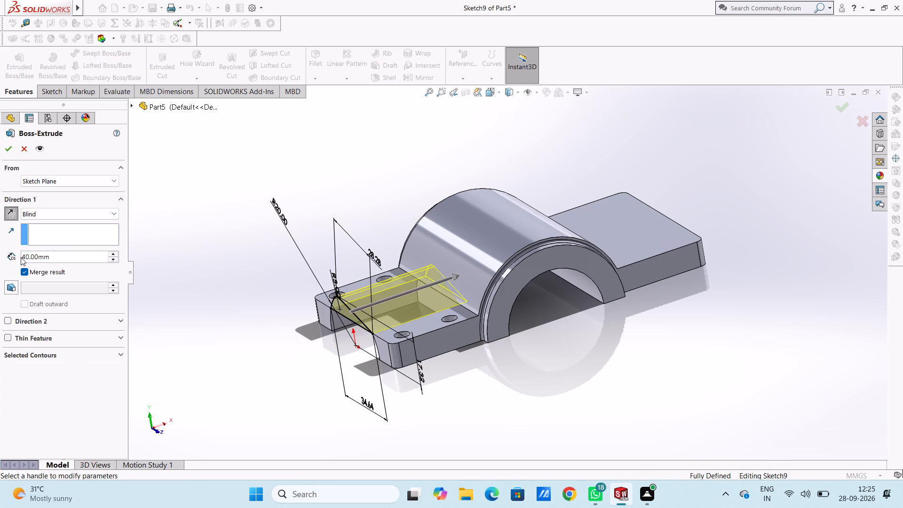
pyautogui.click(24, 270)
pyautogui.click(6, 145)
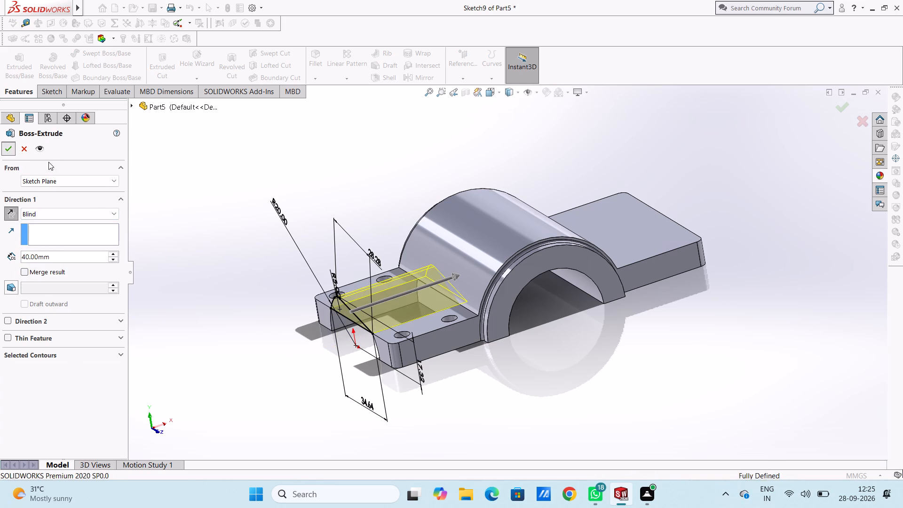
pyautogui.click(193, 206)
# Examine up close and from the arch's end whether the 40 mm boss reaches the curved arch surface.
pyautogui.moveTo(241, 191); pyautogui.dragTo(231, 310, button='middle')
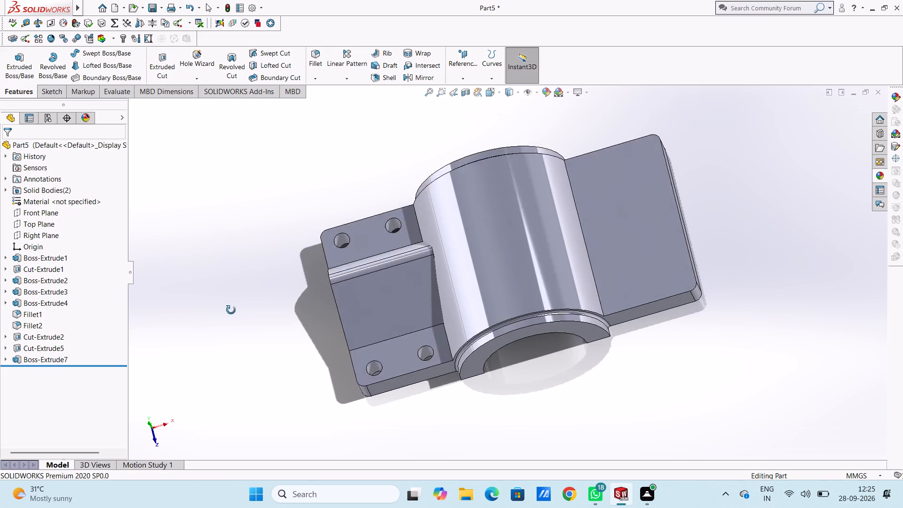
pyautogui.moveTo(231, 310); pyautogui.dragTo(234, 324, button='middle')
pyautogui.scroll(-12, 453, 255)
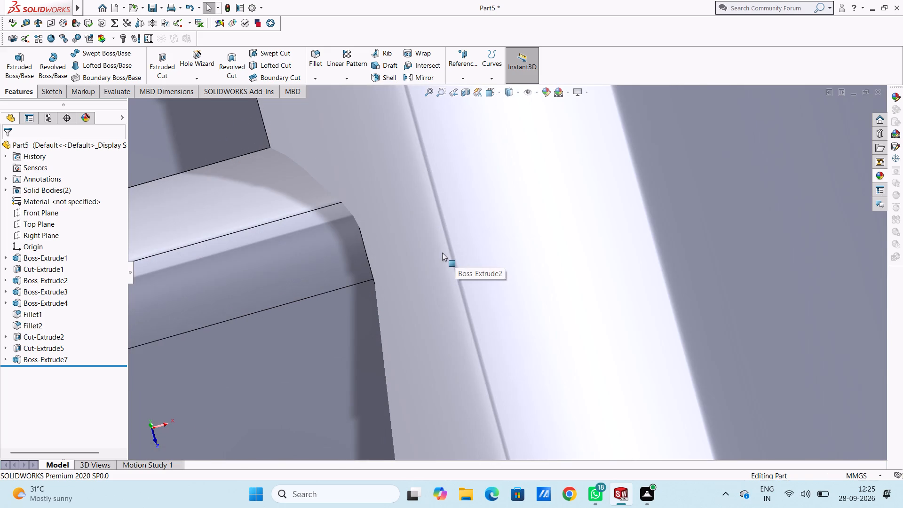
pyautogui.scroll(13, 442, 253)
pyautogui.moveTo(333, 317); pyautogui.dragTo(288, 186, button='middle')
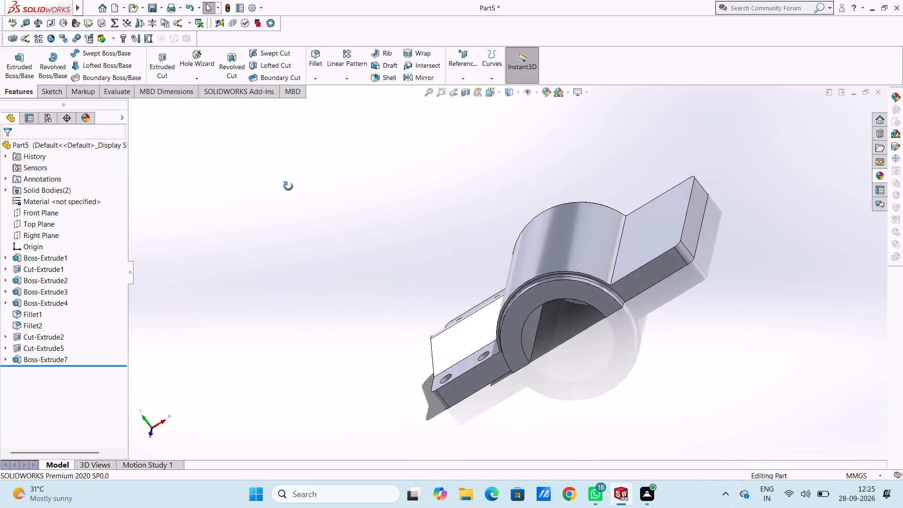
pyautogui.moveTo(288, 186); pyautogui.dragTo(288, 181, button='middle')
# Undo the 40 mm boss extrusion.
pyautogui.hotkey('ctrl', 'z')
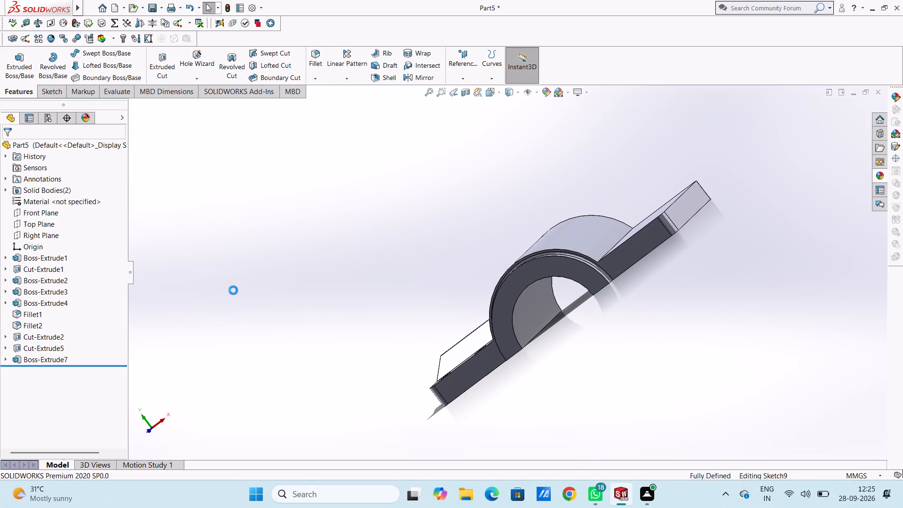
# Extrude the sloped profile 41 mm toward the arch as a separate body, with its direction reversed and merging off.
pyautogui.click(20, 90)
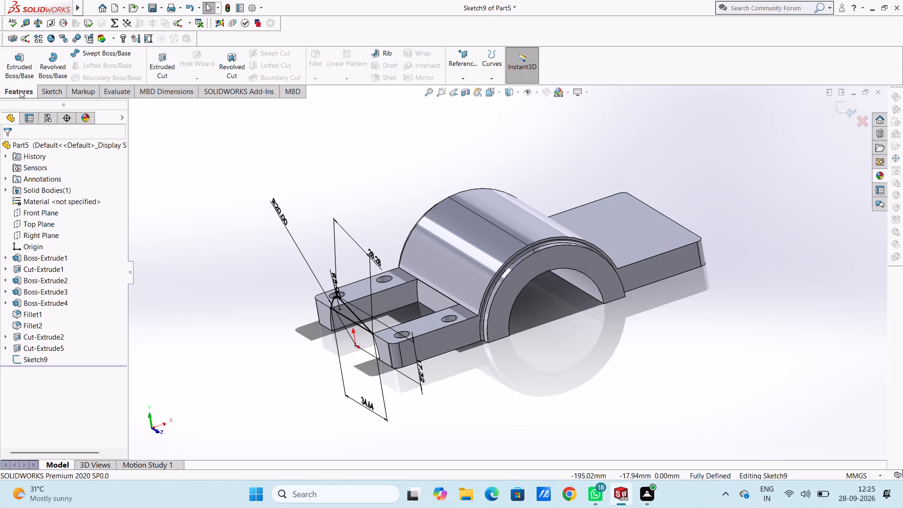
pyautogui.click(19, 68)
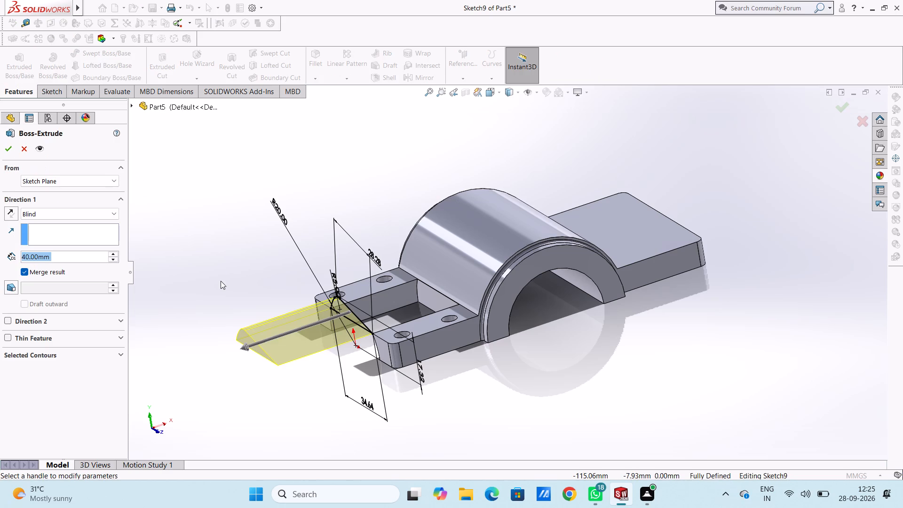
pyautogui.write('41')
pyautogui.press('Return')
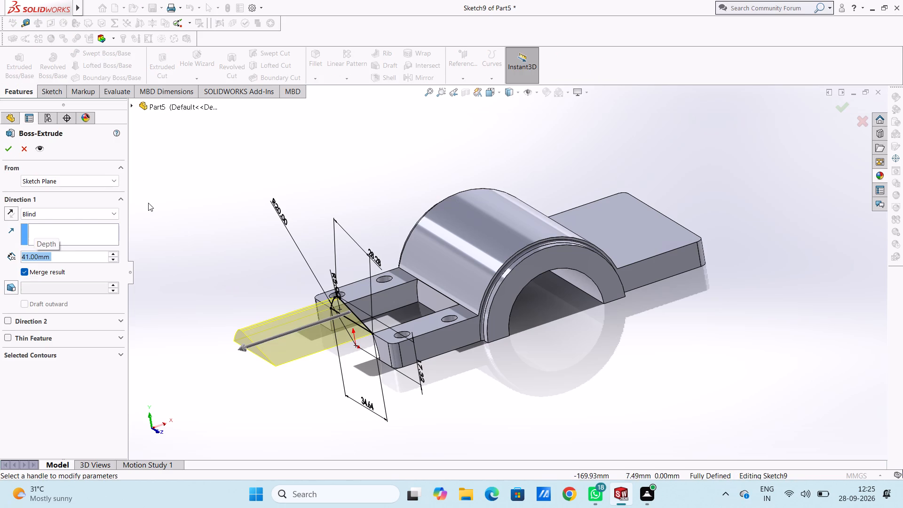
pyautogui.click(10, 217)
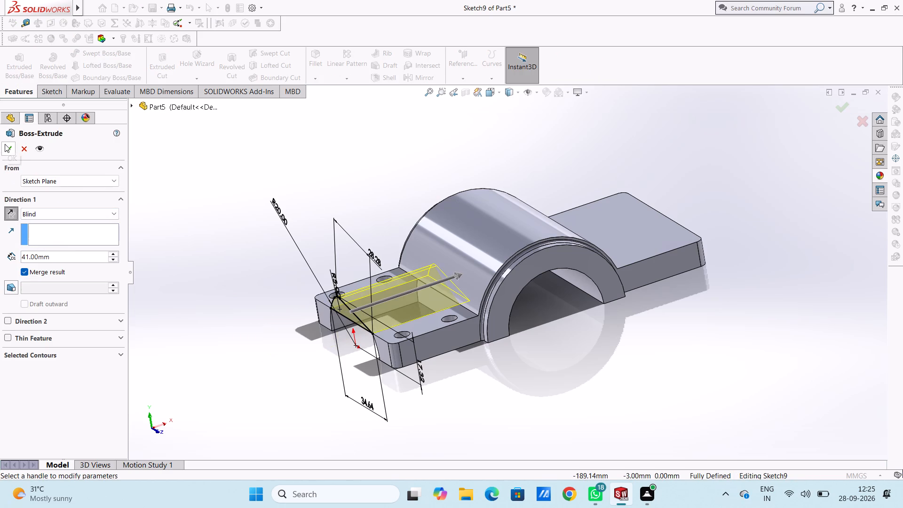
pyautogui.click(5, 144)
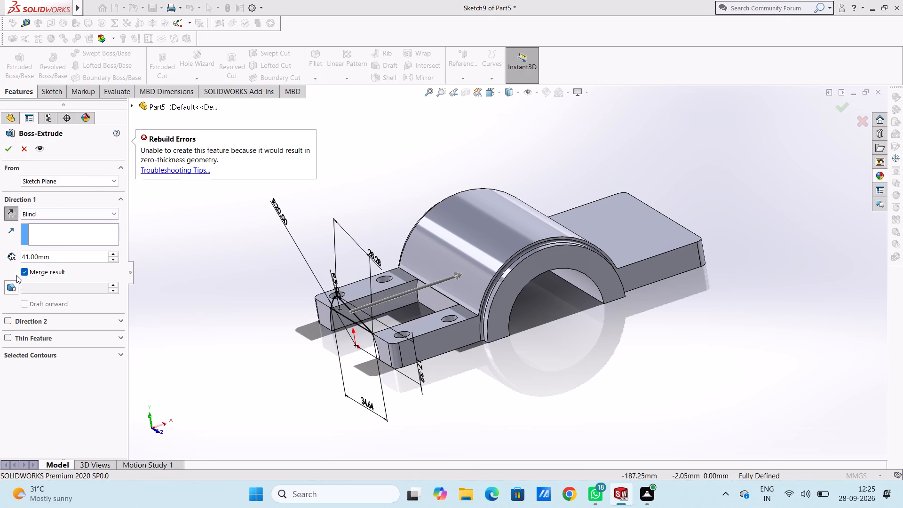
pyautogui.click(24, 270)
pyautogui.click(6, 147)
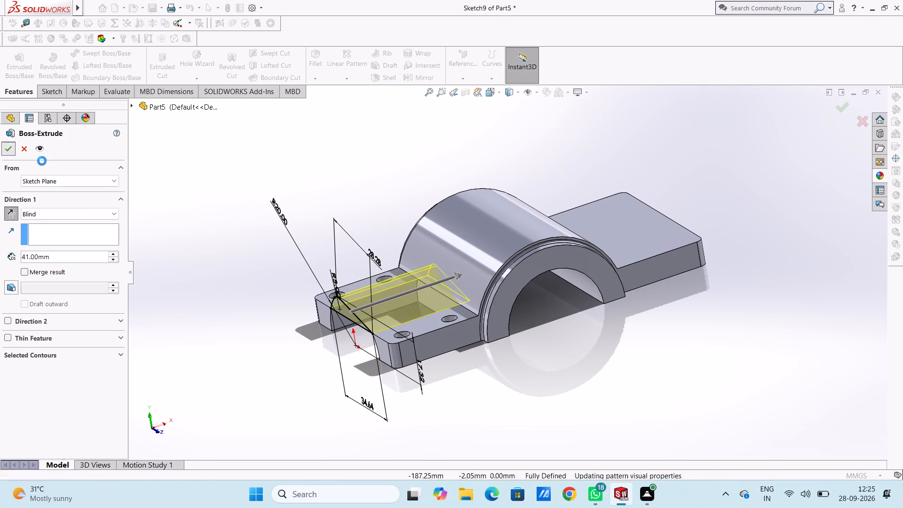
pyautogui.click(187, 195)
# Examine the 41 mm boss and its junction with the curved arch up close, from several angles and from above.
pyautogui.moveTo(247, 198); pyautogui.dragTo(215, 212, button='middle')
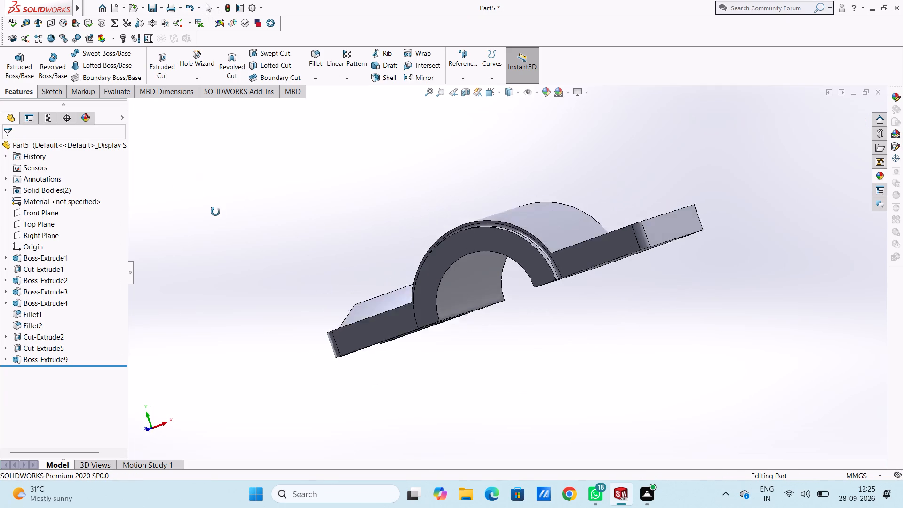
pyautogui.moveTo(215, 212); pyautogui.dragTo(245, 307, button='middle')
pyautogui.scroll(-6, 444, 235)
pyautogui.moveTo(505, 276); pyautogui.dragTo(488, 296, button='middle')
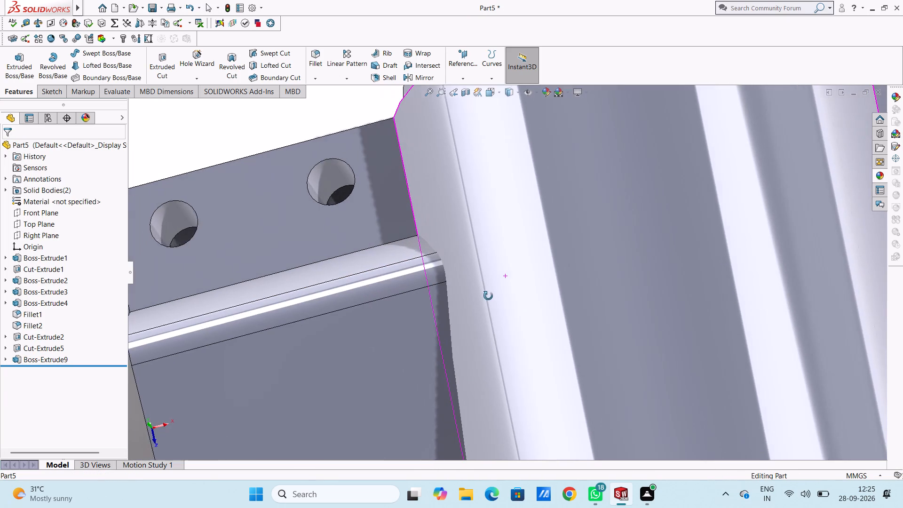
pyautogui.moveTo(488, 296); pyautogui.dragTo(489, 296, button='middle')
pyautogui.scroll(-1, 489, 296)
pyautogui.scroll(10, 489, 296)
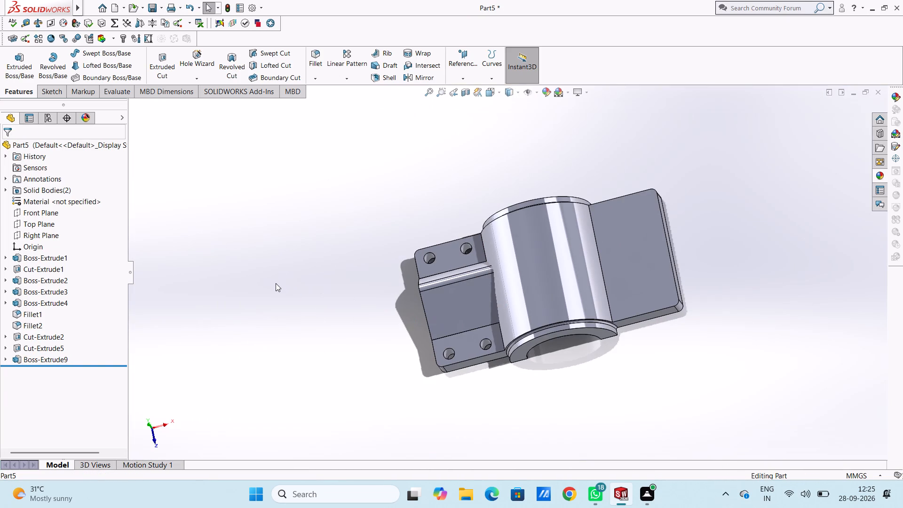
pyautogui.click(276, 283)
pyautogui.moveTo(278, 285); pyautogui.dragTo(359, 213, button='middle')
pyautogui.moveTo(359, 213); pyautogui.dragTo(374, 216, button='middle')
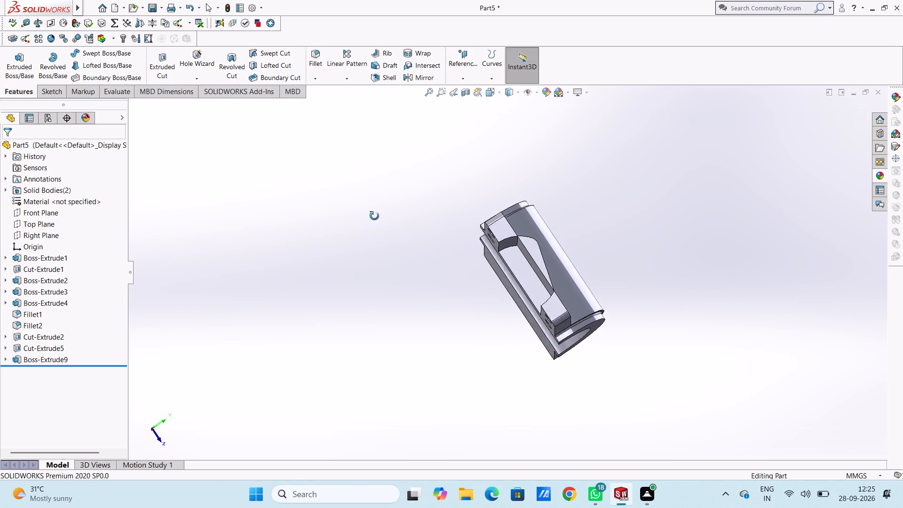
pyautogui.moveTo(374, 216); pyautogui.dragTo(368, 236, button='middle')
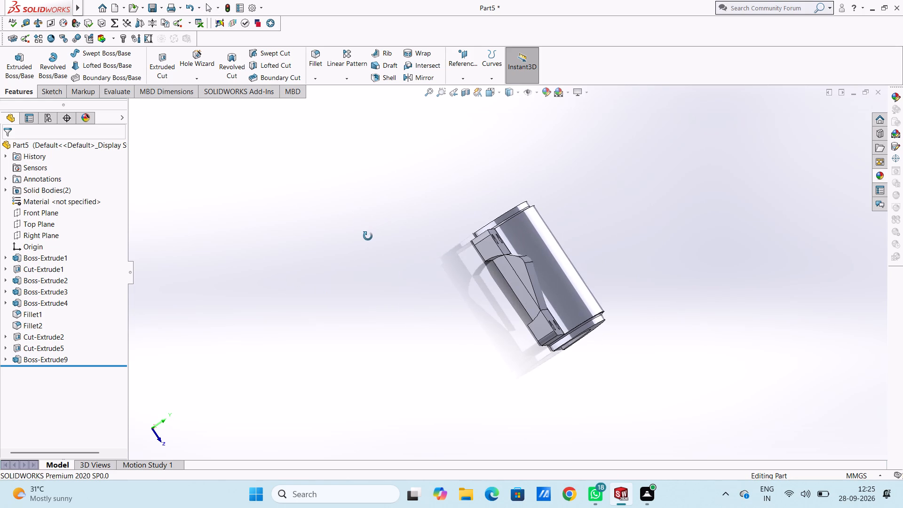
pyautogui.moveTo(368, 236); pyautogui.dragTo(371, 228, button='middle')
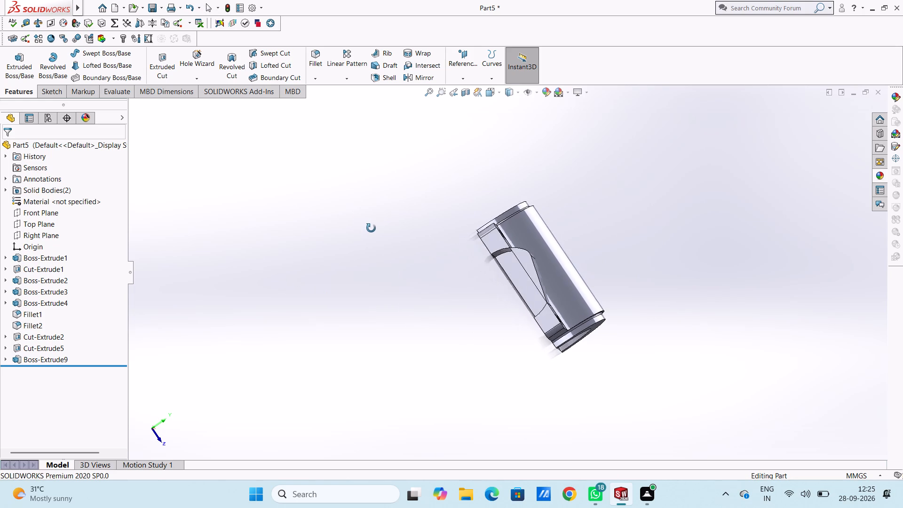
pyautogui.moveTo(371, 228); pyautogui.dragTo(287, 250, button='middle')
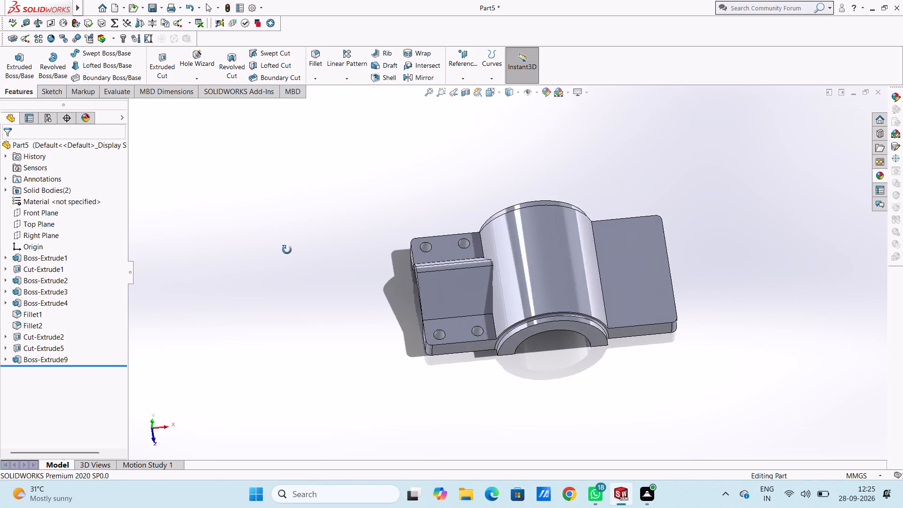
pyautogui.moveTo(287, 250); pyautogui.dragTo(273, 253, button='middle')
pyautogui.middleClick(273, 253)
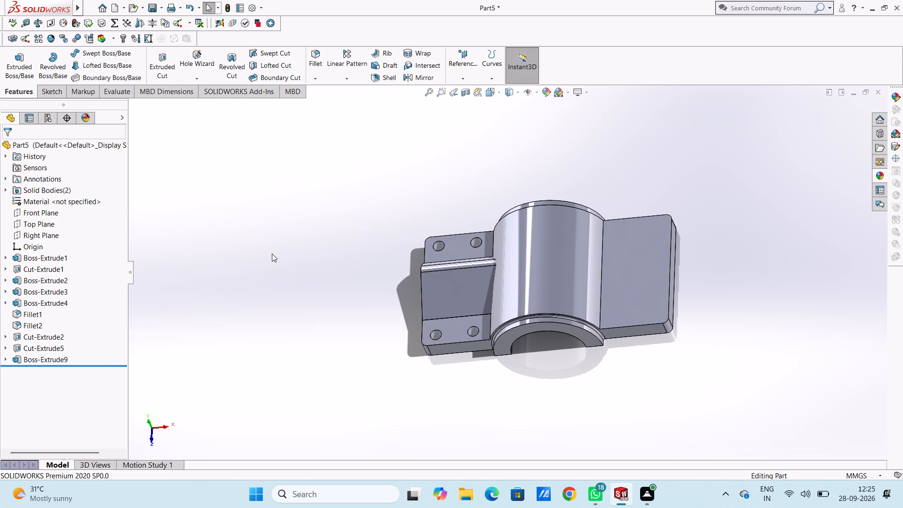
pyautogui.hotkey('ctrl', '5')
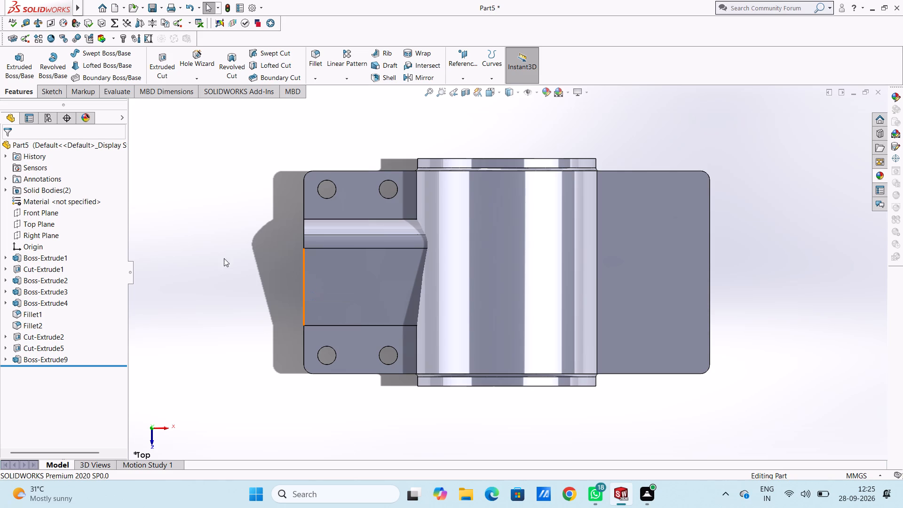
pyautogui.click(341, 244)
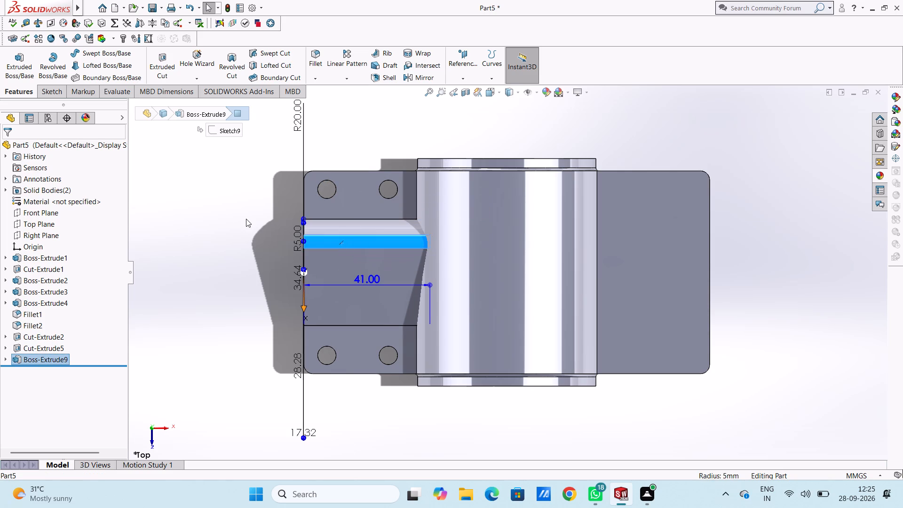
pyautogui.click(246, 219)
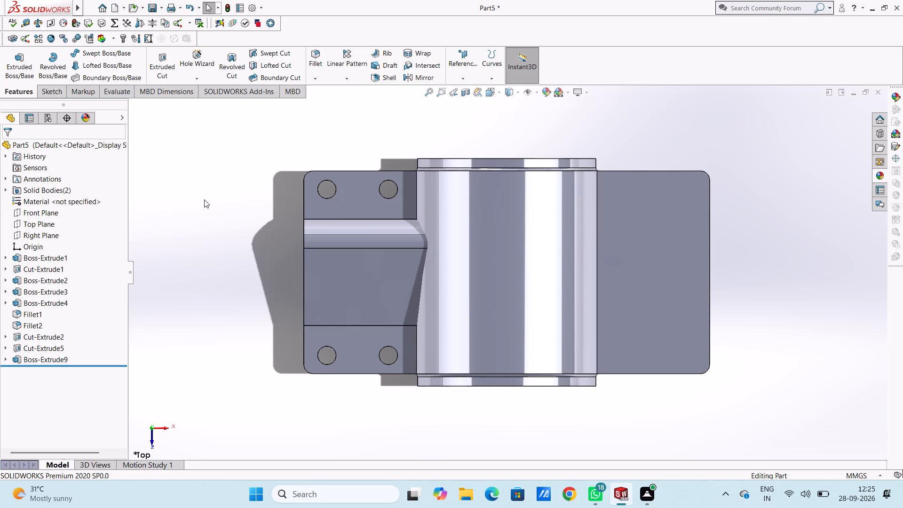
# Create a reference plane offset 20 mm above the Top Plane.
pyautogui.hotkey('ctrl', '1')
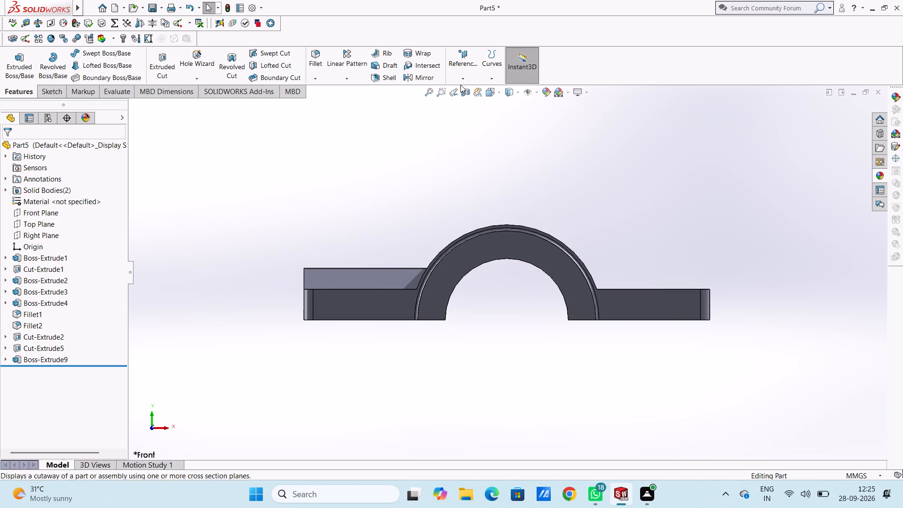
pyautogui.click(467, 62)
pyautogui.click(476, 94)
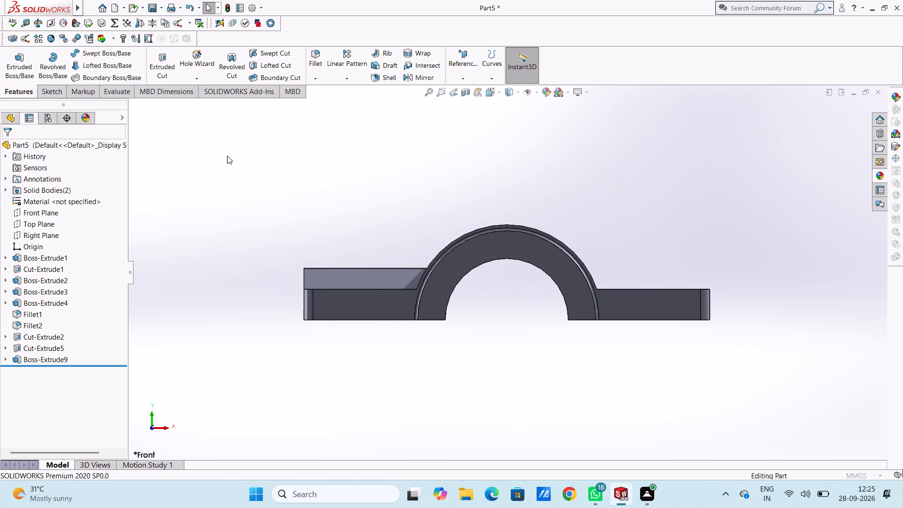
pyautogui.click(178, 107)
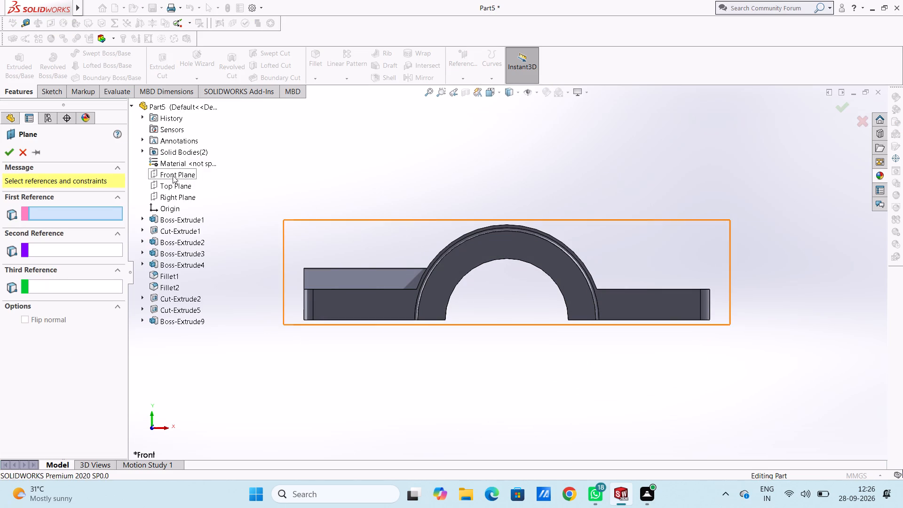
pyautogui.click(174, 186)
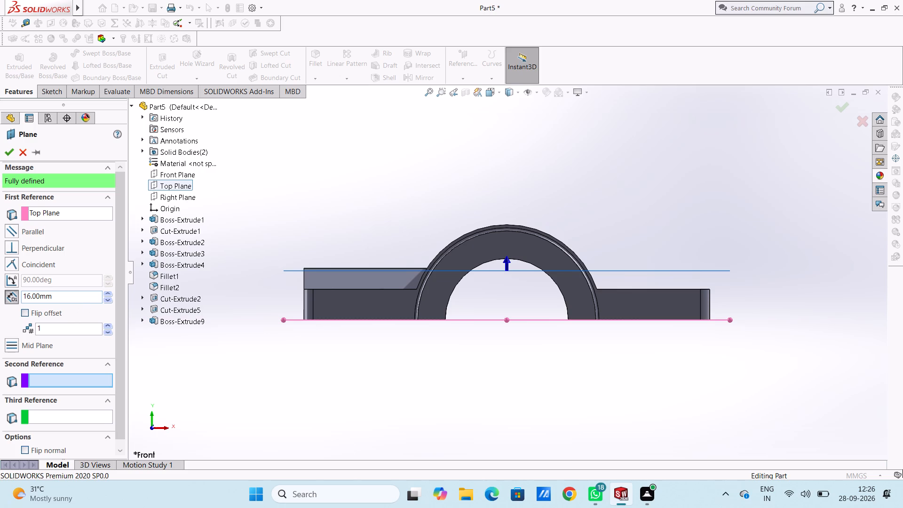
pyautogui.doubleClick(73, 295)
pyautogui.write('20')
pyautogui.press('Return')
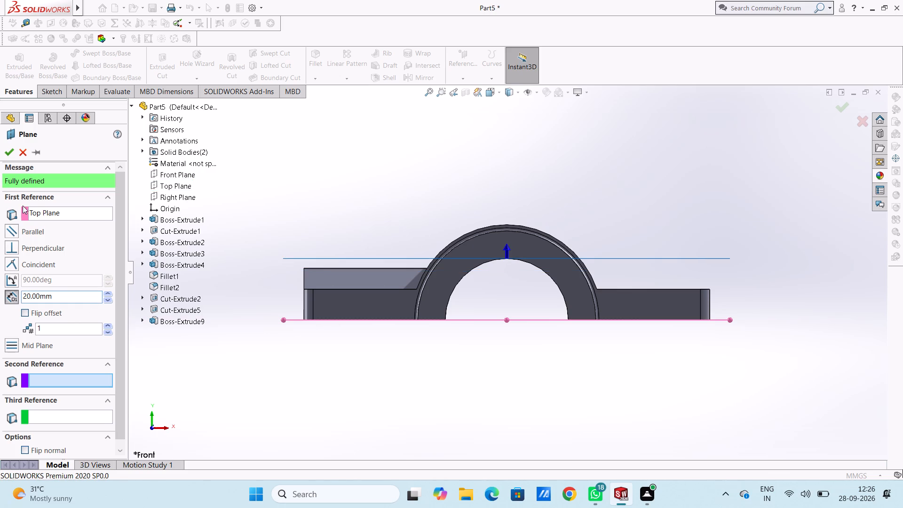
pyautogui.click(7, 152)
pyautogui.click(325, 178)
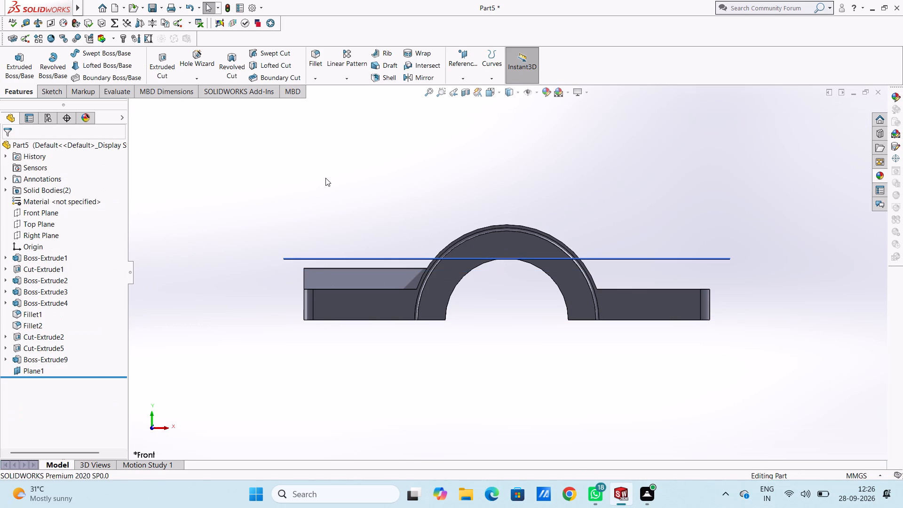
# Sketch a circle of 4 mm radius on the new offset plane, over the sloped boss, level with the origin and about 46 mm from it.
pyautogui.hotkey('ctrl', '5')
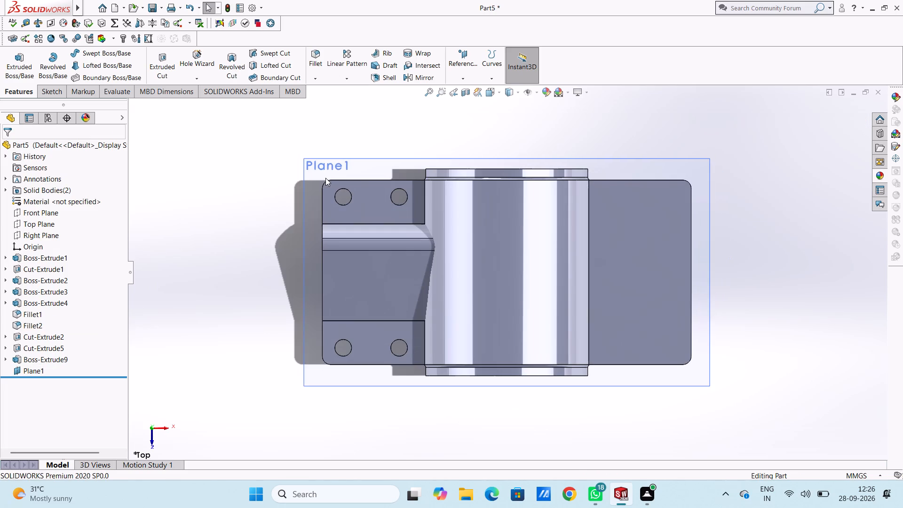
pyautogui.click(311, 327)
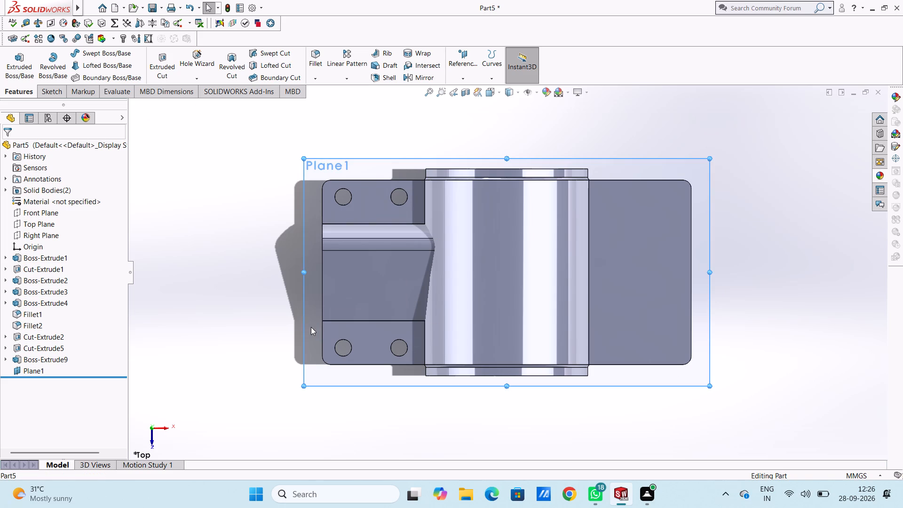
pyautogui.click(351, 300)
pyautogui.click(270, 318)
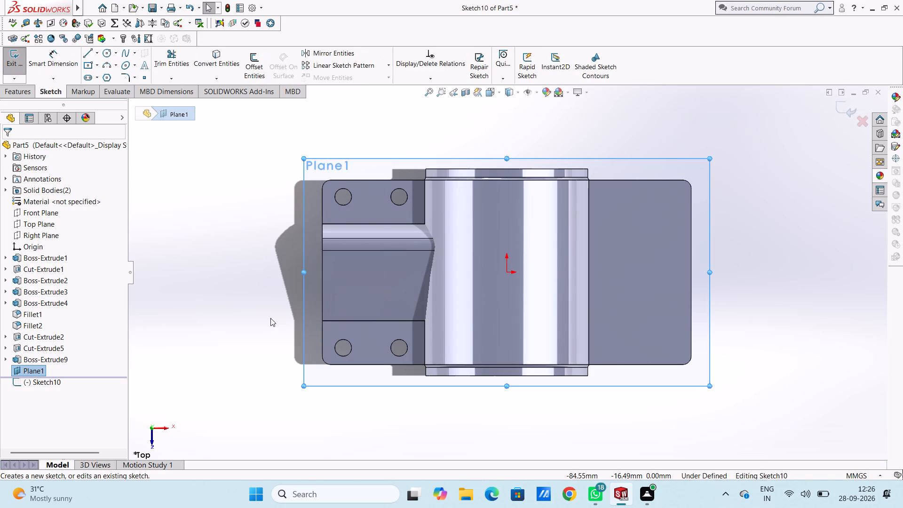
pyautogui.click(103, 50)
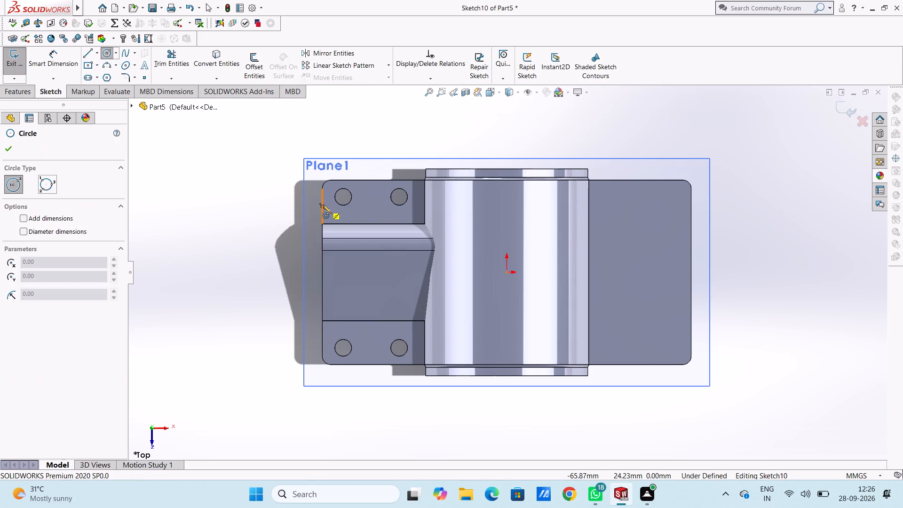
pyautogui.click(377, 272)
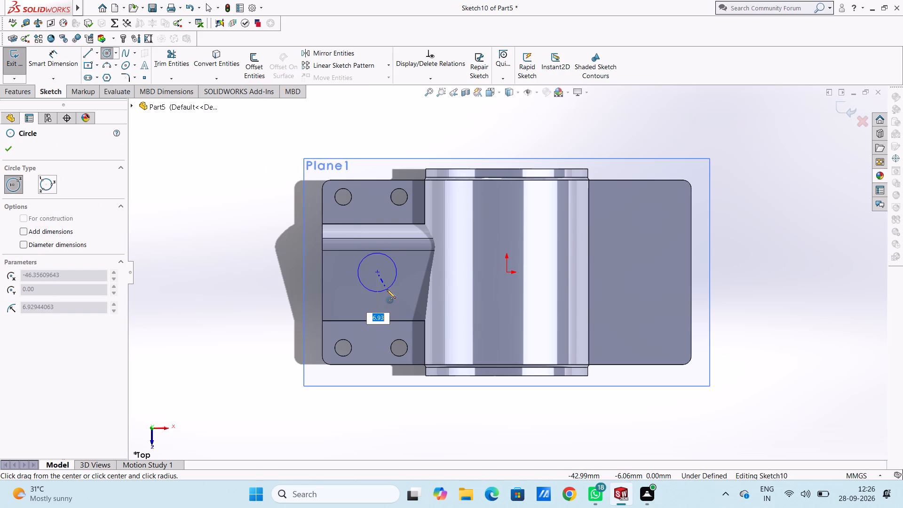
pyautogui.press('4')
pyautogui.press('Return')
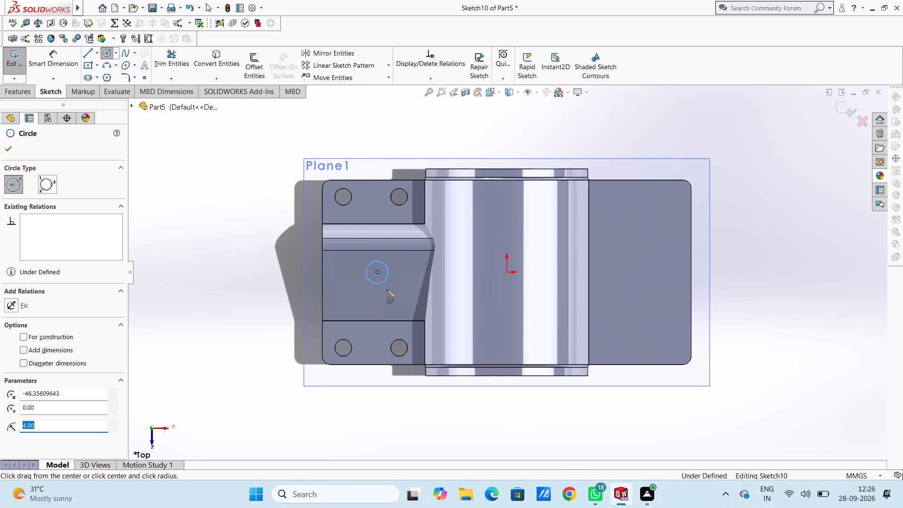
# Dimension the circle's diameter as 8 mm.
pyautogui.click(59, 59)
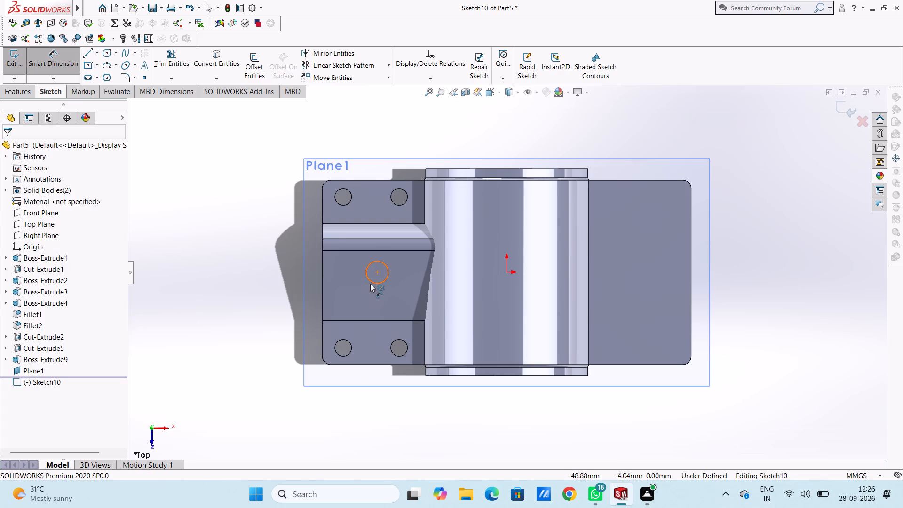
pyautogui.click(370, 284)
pyautogui.click(246, 394)
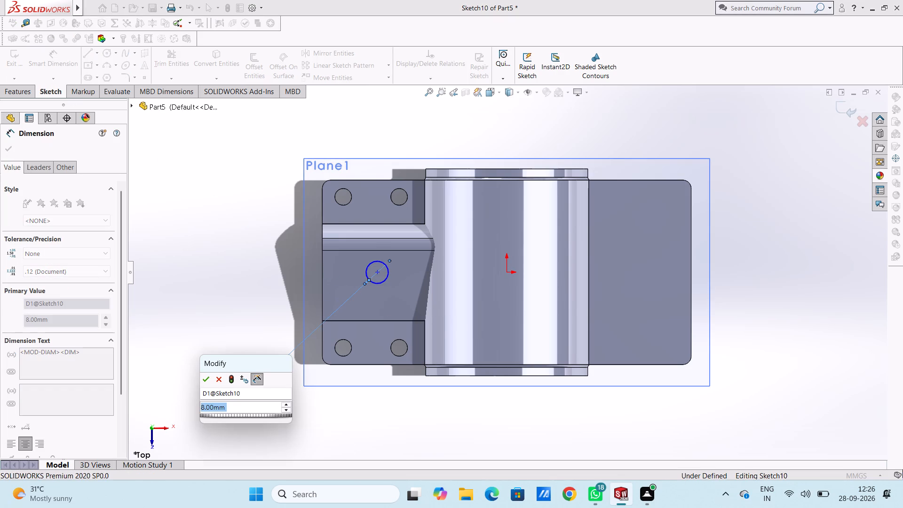
pyautogui.click(203, 382)
pyautogui.click(199, 338)
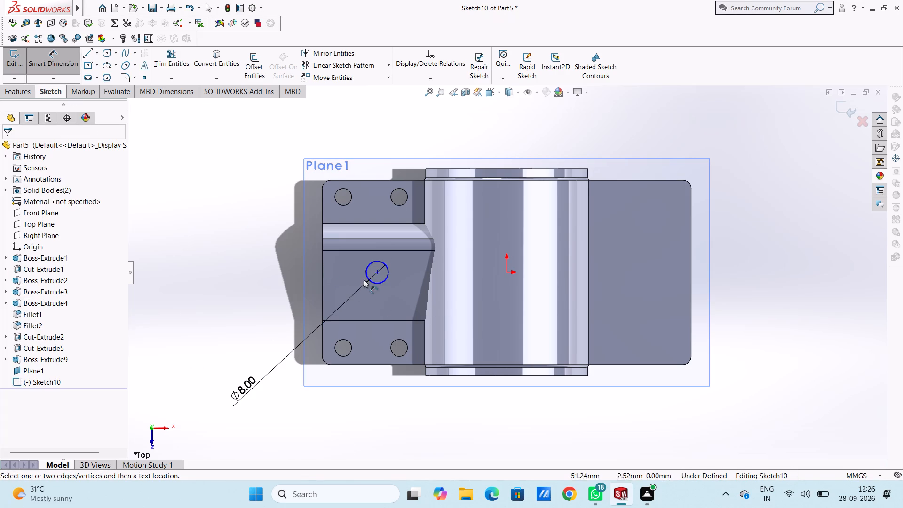
# Dimension the circle's centre 20 mm from the boss's long edge on its rounded side.
pyautogui.click(376, 275)
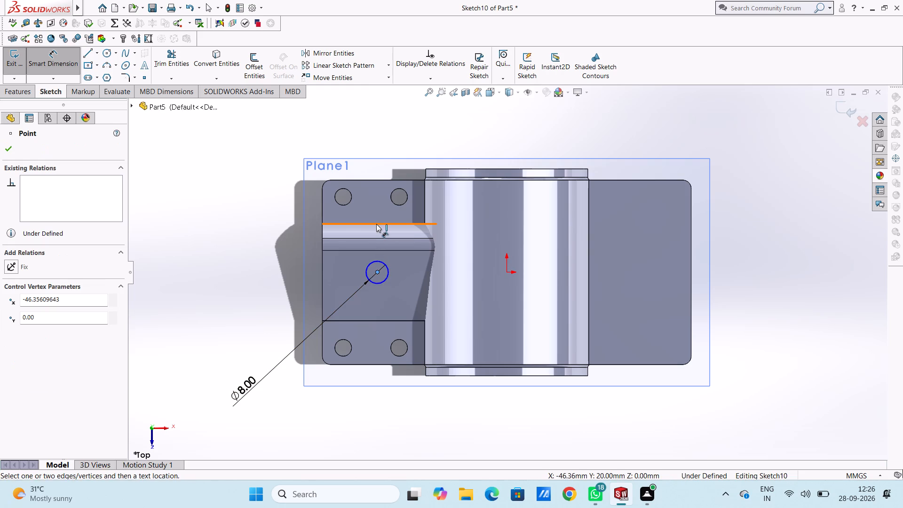
pyautogui.click(376, 223)
pyautogui.click(231, 225)
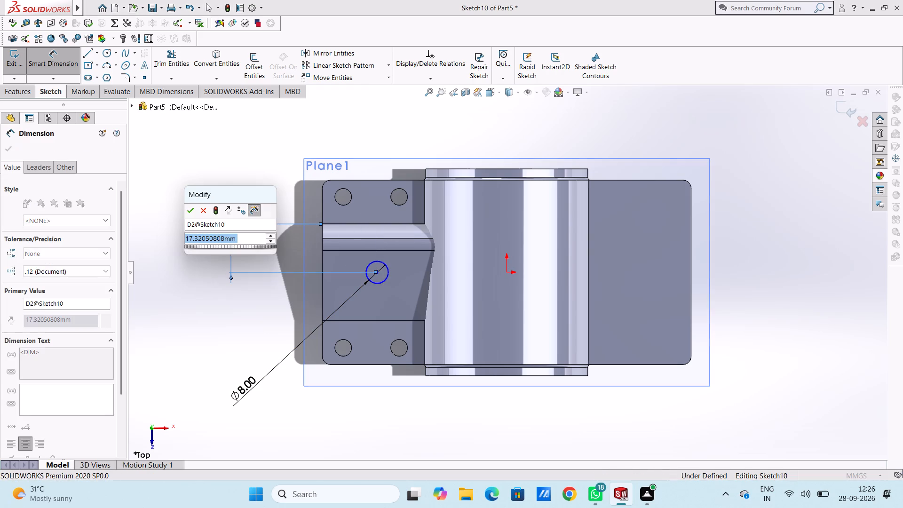
pyautogui.write('20')
pyautogui.press('Return')
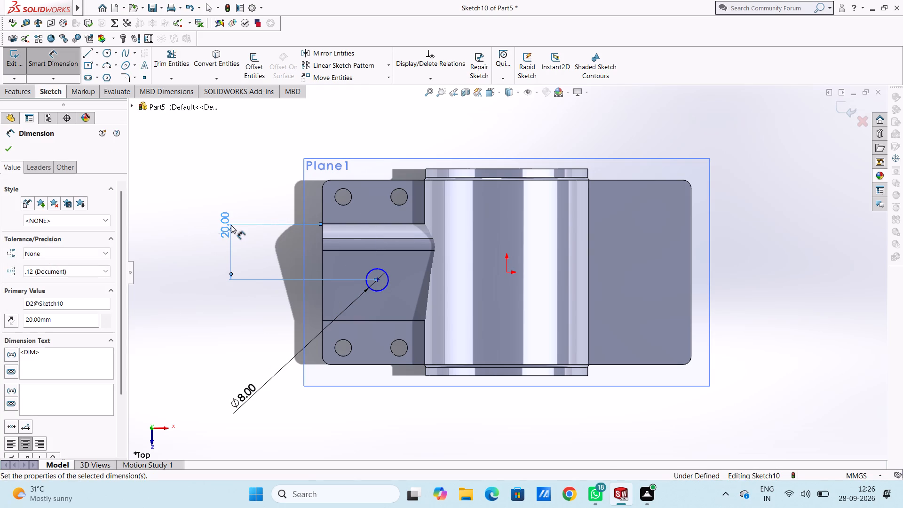
pyautogui.click(211, 198)
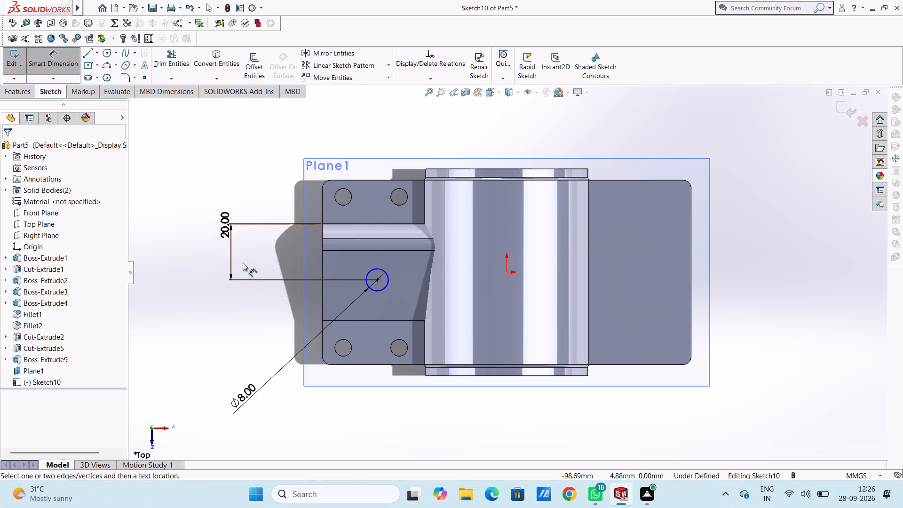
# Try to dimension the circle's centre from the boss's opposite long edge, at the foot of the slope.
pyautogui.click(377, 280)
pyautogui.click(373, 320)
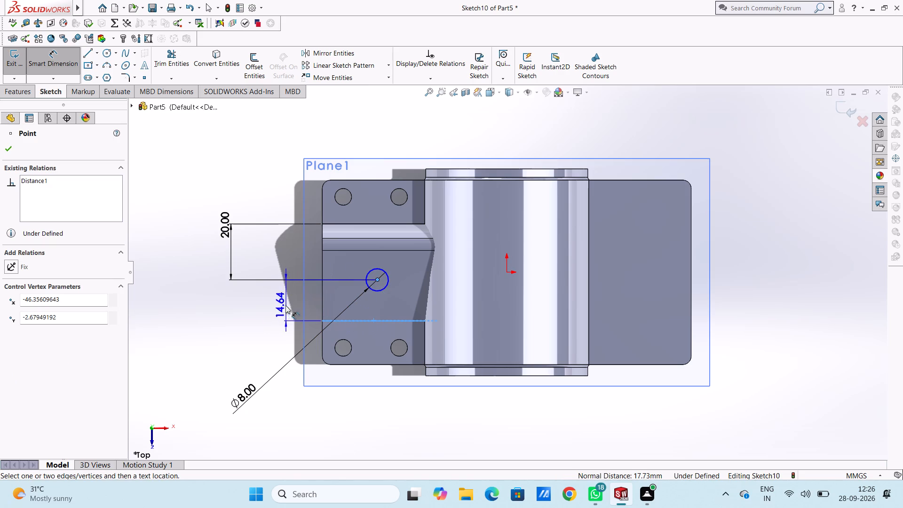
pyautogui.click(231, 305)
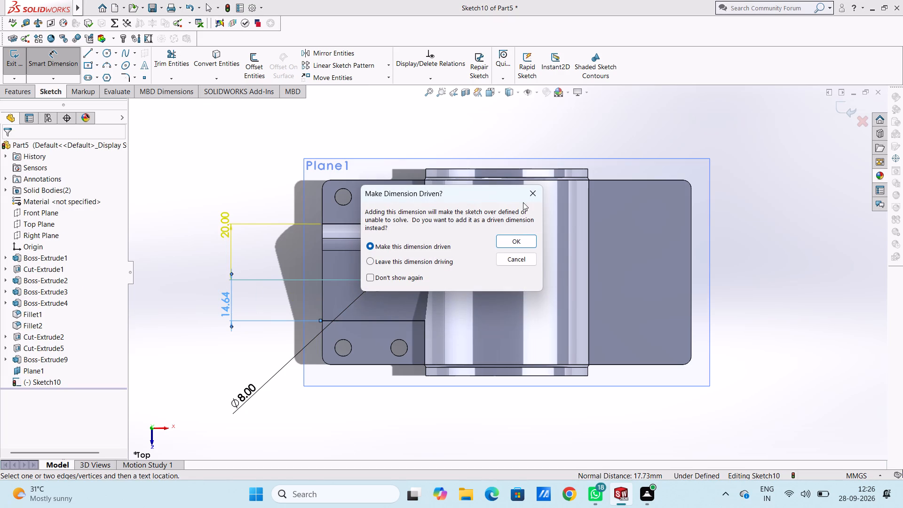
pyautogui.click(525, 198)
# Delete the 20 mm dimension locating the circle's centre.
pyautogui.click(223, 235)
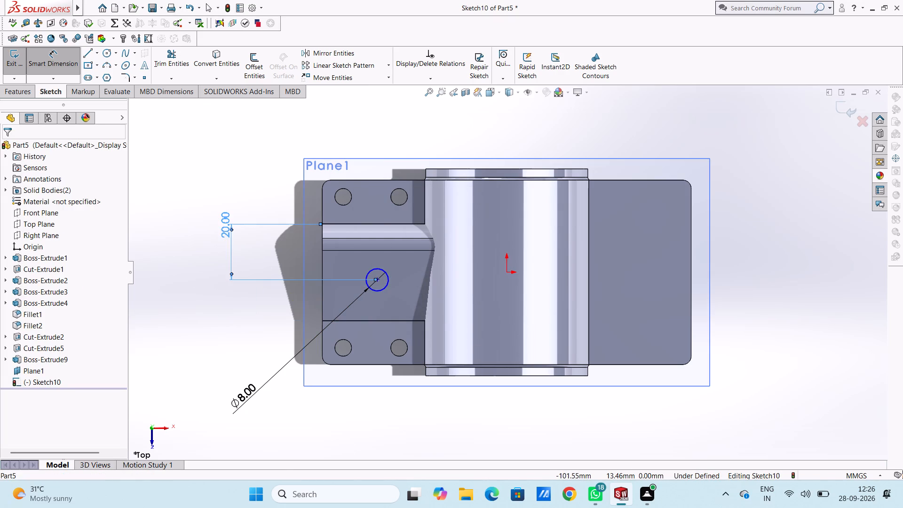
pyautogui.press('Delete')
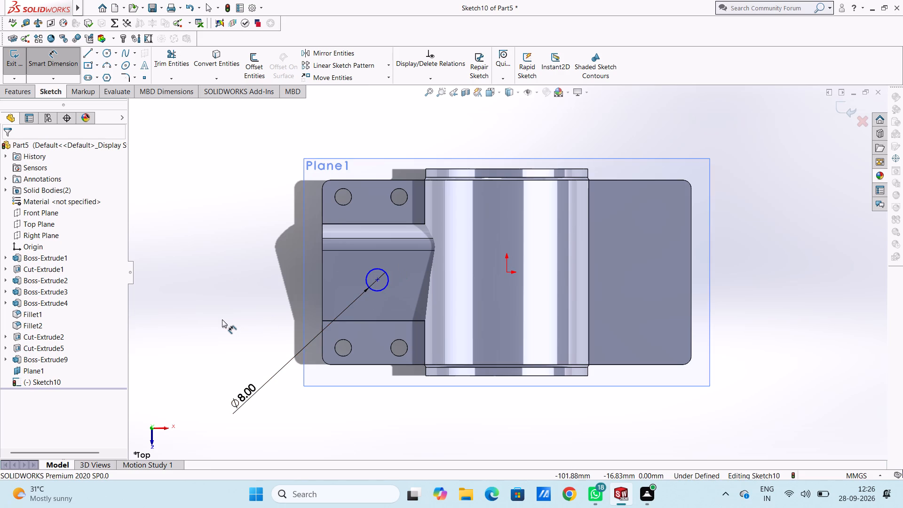
# Undo the deletion of the circle's locating dimension and its change to 20 mm.
pyautogui.hotkey('ctrl', 'z')
pyautogui.hotkey('ctrl', 'z')
pyautogui.hotkey('ctrl', 'z')
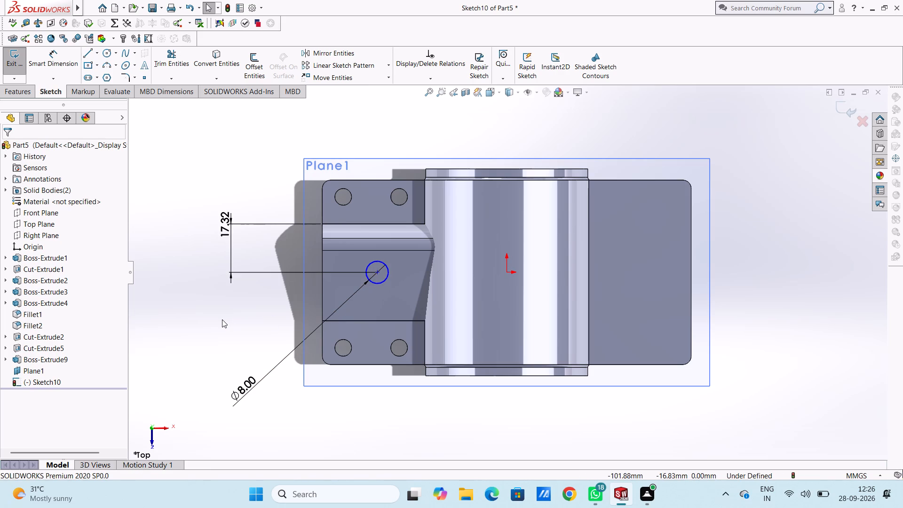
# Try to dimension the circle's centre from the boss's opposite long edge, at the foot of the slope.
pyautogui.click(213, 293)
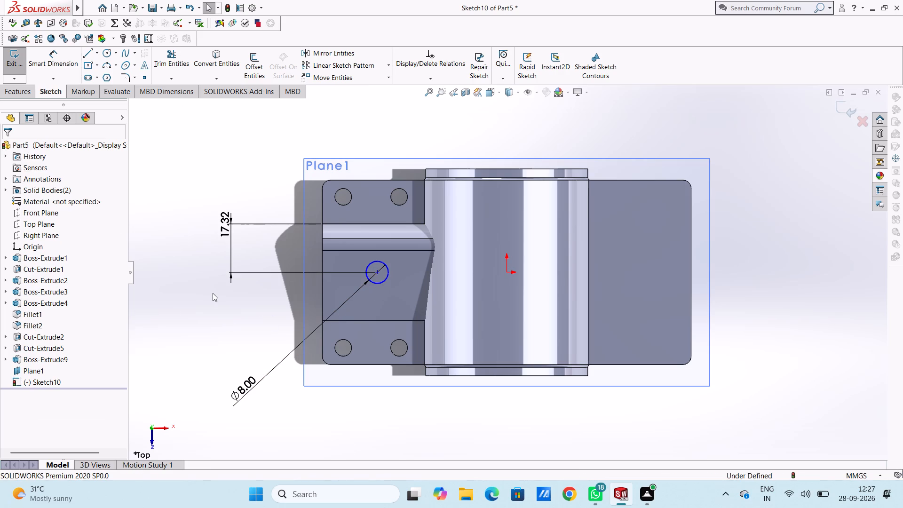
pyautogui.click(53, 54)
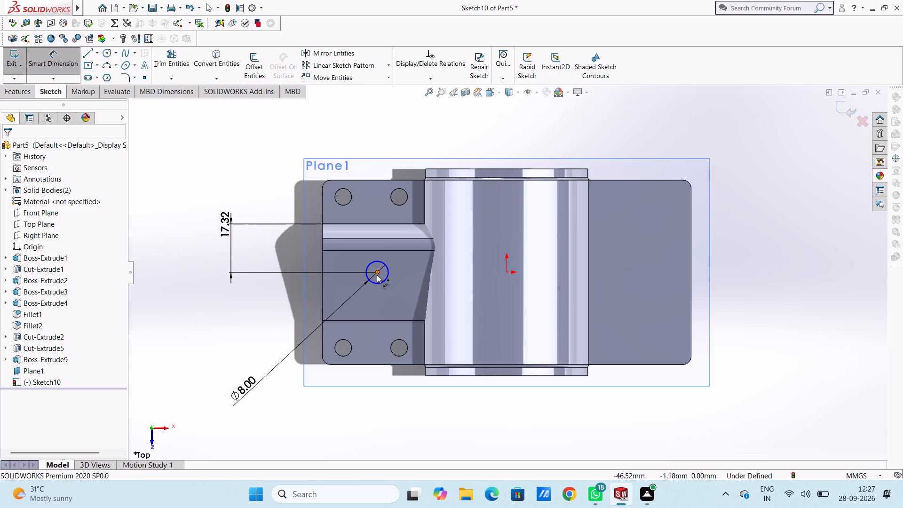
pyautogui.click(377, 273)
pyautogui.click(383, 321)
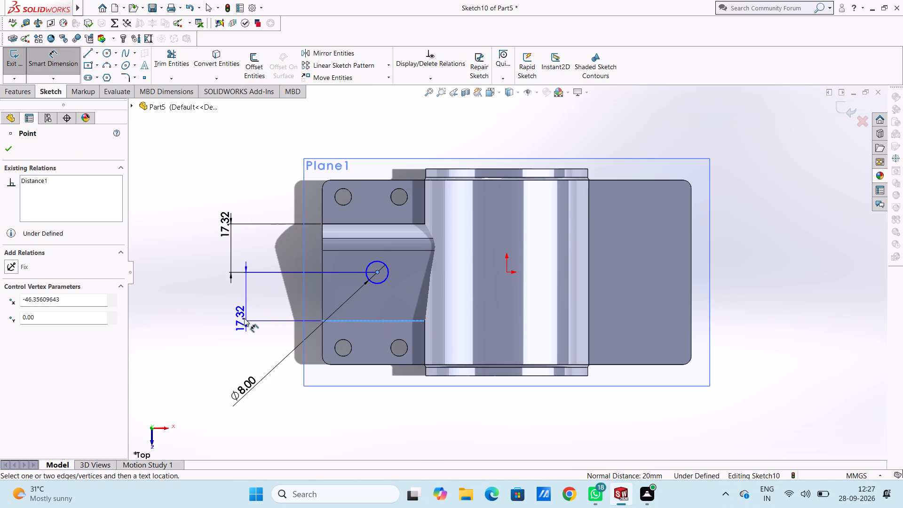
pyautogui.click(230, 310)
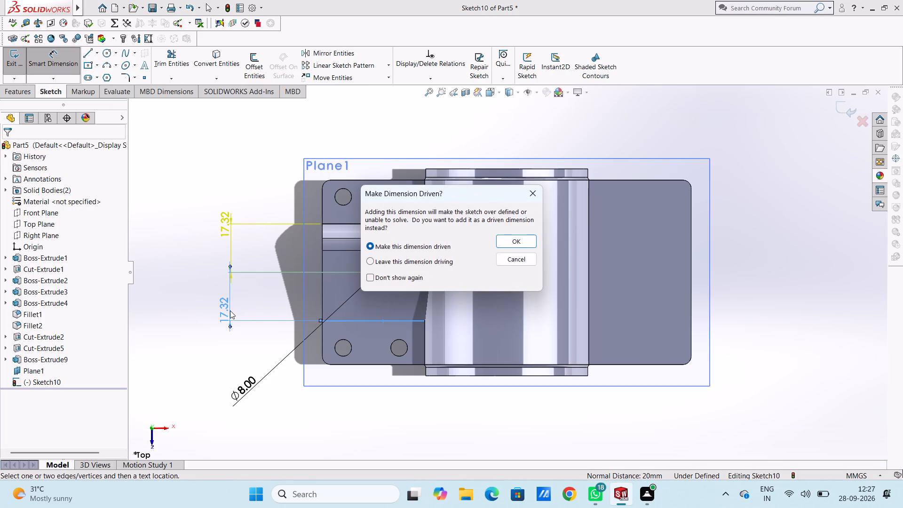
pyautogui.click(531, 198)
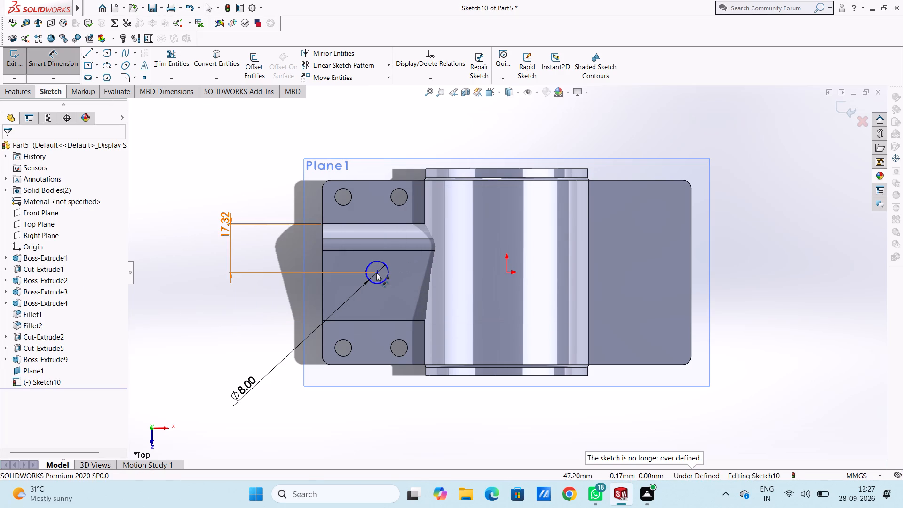
# Dimension the circle's centre horizontally from the arch's adjacent straight edge, keeping the distance as drawn.
pyautogui.click(376, 273)
pyautogui.click(425, 204)
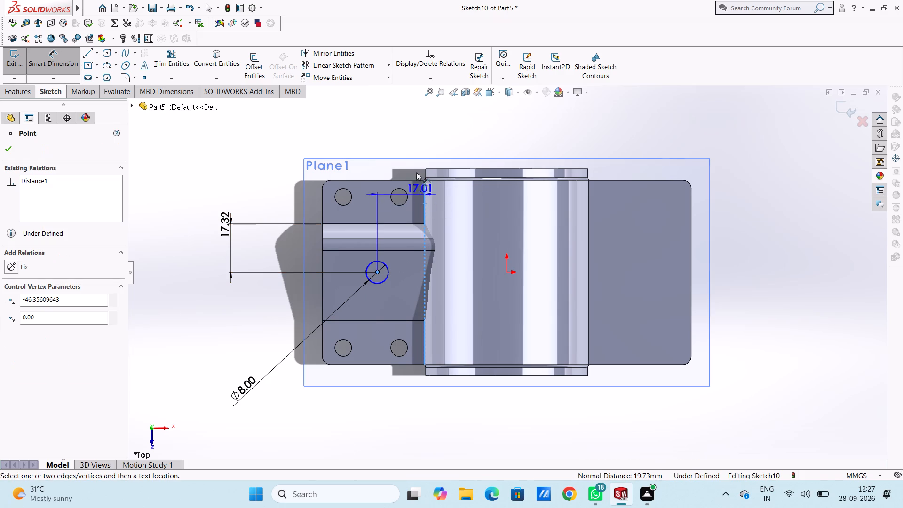
pyautogui.click(407, 119)
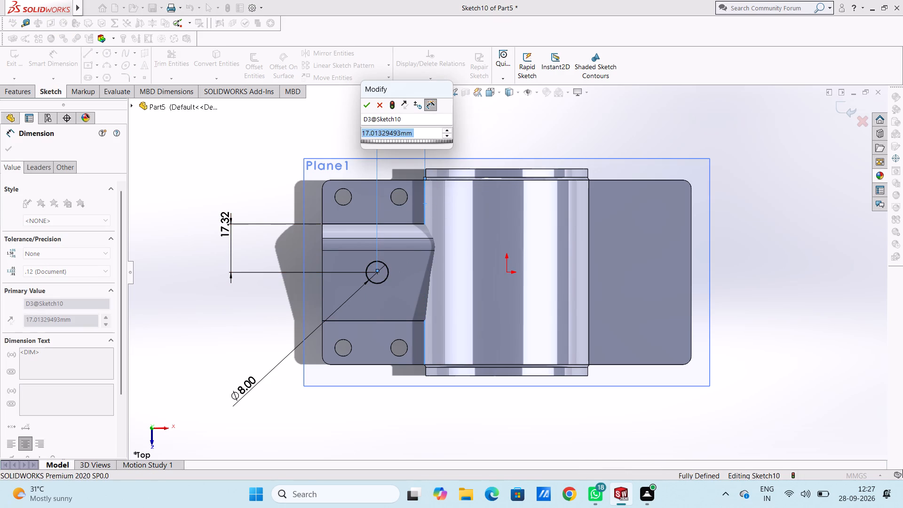
pyautogui.click(364, 107)
pyautogui.click(322, 131)
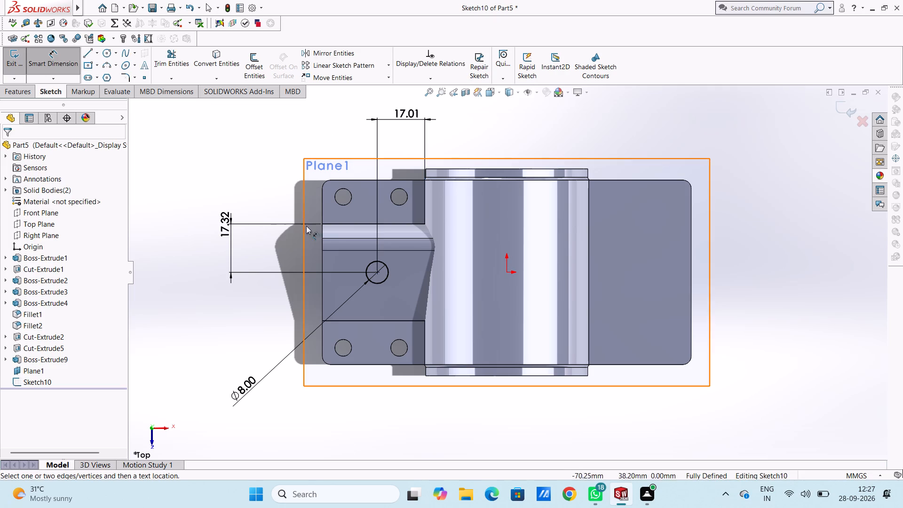
# Cut-extrude the 8 mm circle into the boss with a blind depth of 41 mm.
pyautogui.moveTo(299, 262); pyautogui.dragTo(308, 171, button='middle')
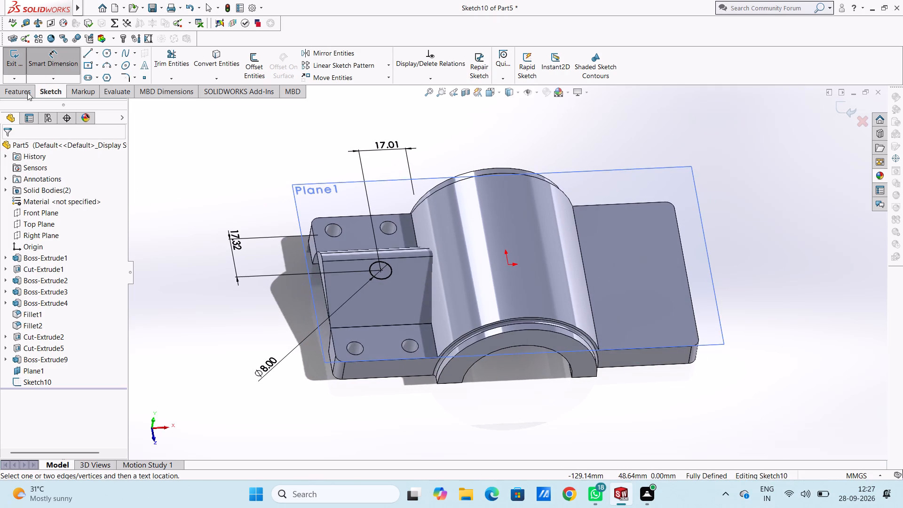
pyautogui.click(27, 91)
pyautogui.click(166, 60)
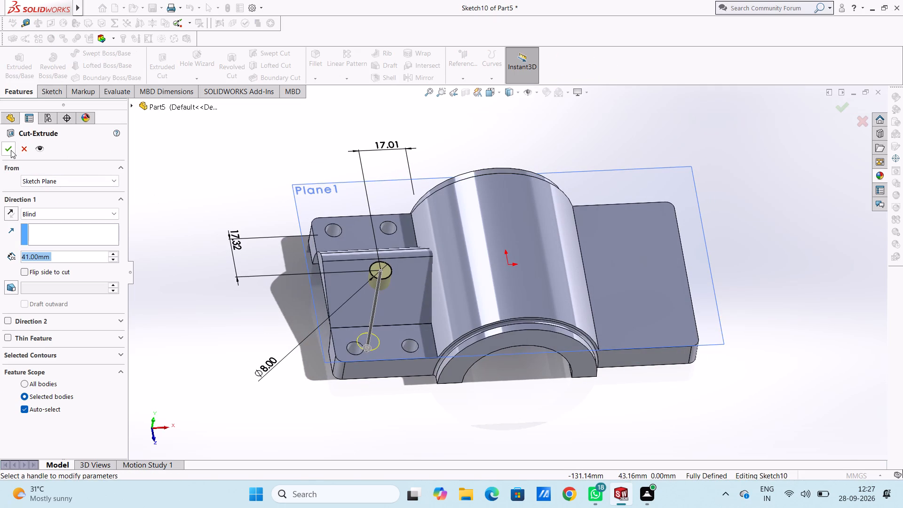
pyautogui.click(10, 150)
pyautogui.click(232, 181)
# Hide Plane1 so only the solid part is displayed.
pyautogui.moveTo(246, 195); pyautogui.dragTo(241, 220, button='middle')
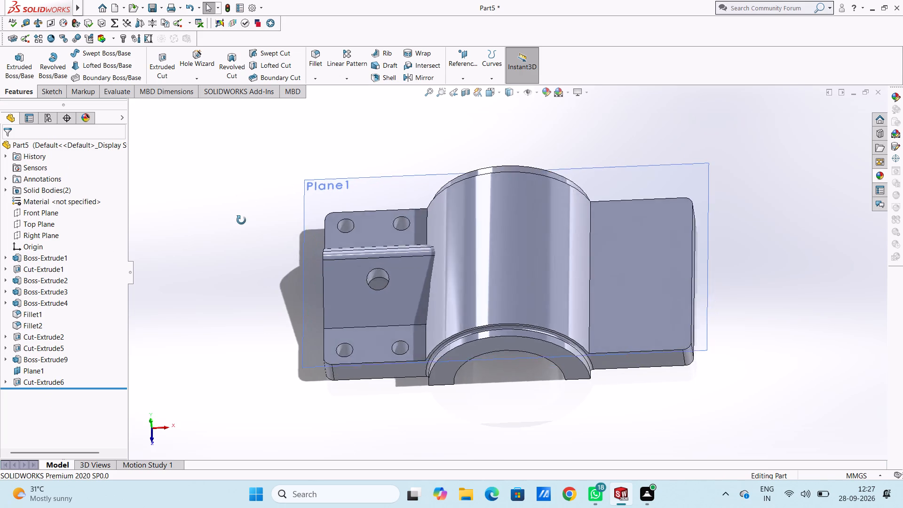
pyautogui.moveTo(241, 220); pyautogui.dragTo(246, 235, button='middle')
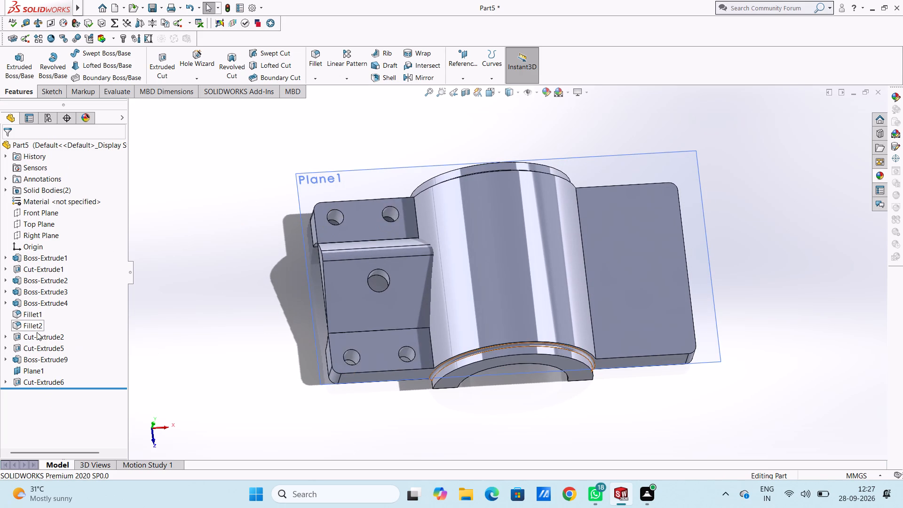
pyautogui.click(39, 374)
pyautogui.click(60, 362)
pyautogui.click(174, 339)
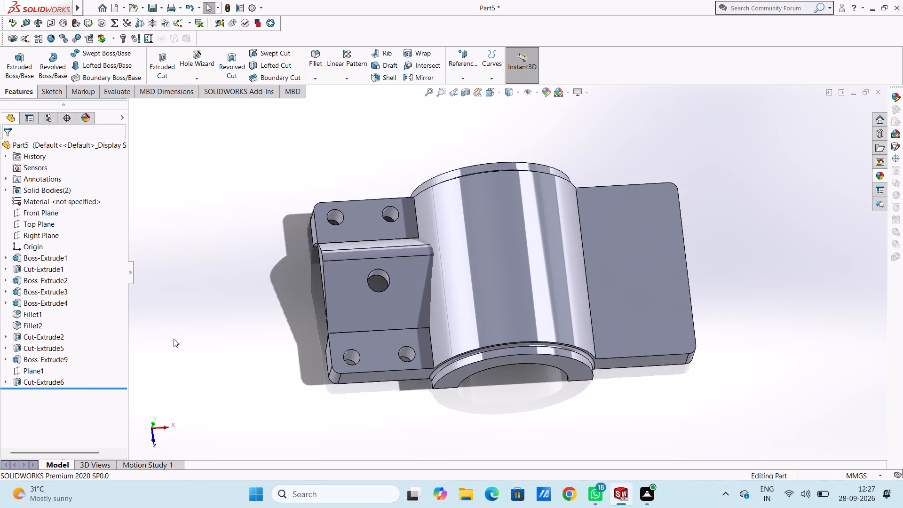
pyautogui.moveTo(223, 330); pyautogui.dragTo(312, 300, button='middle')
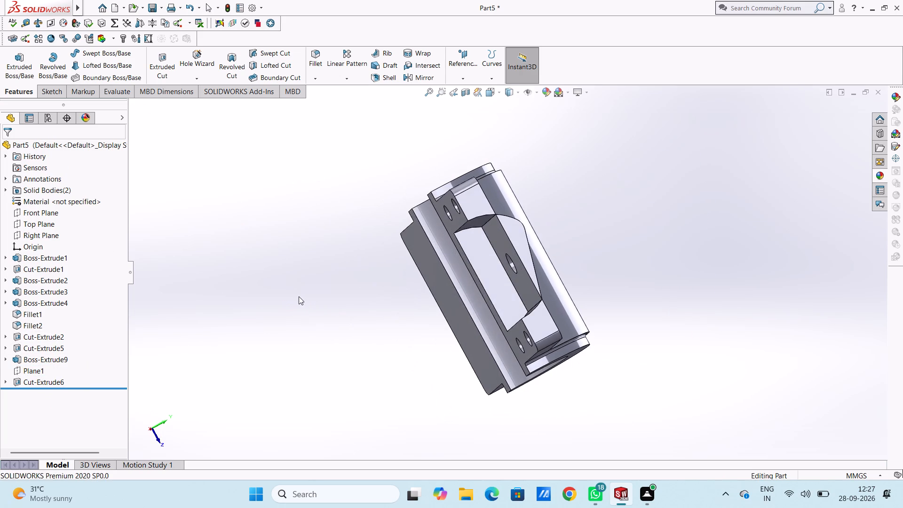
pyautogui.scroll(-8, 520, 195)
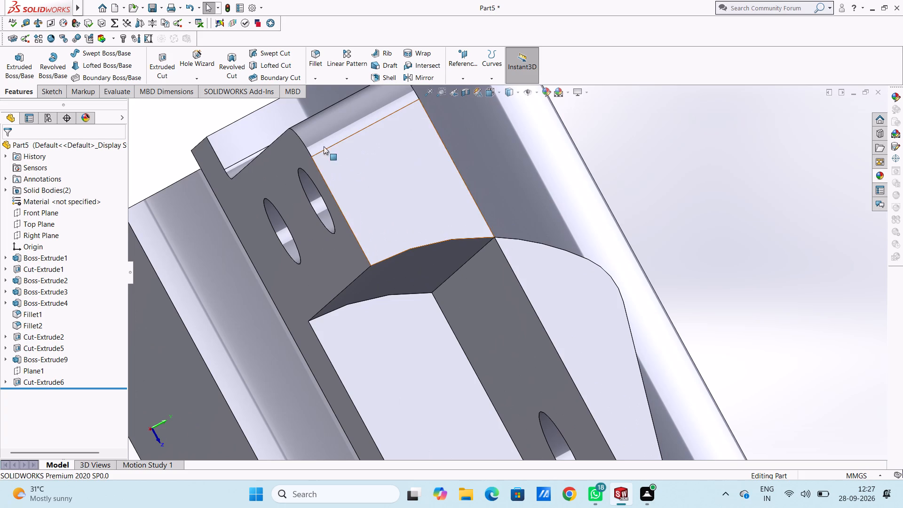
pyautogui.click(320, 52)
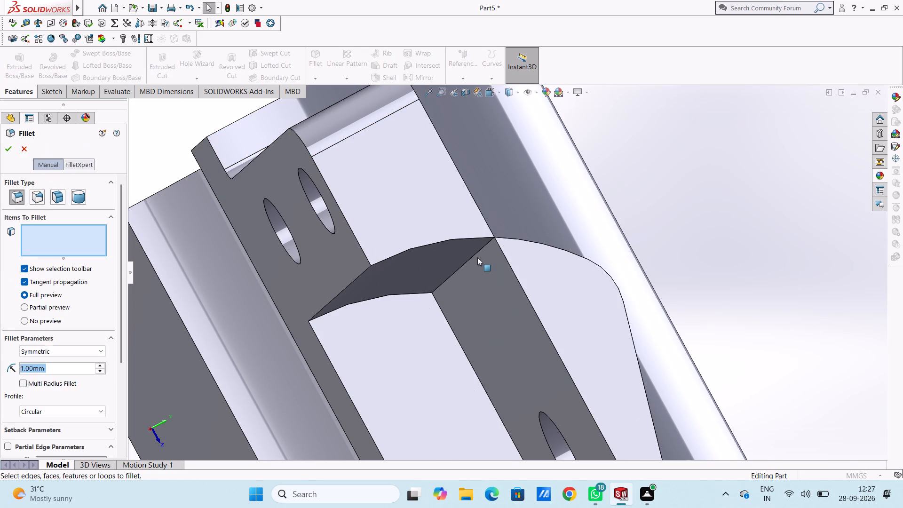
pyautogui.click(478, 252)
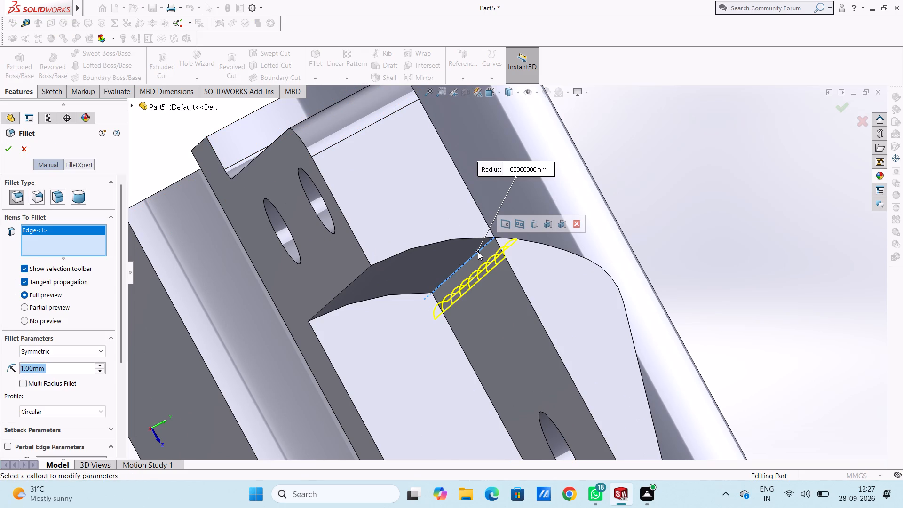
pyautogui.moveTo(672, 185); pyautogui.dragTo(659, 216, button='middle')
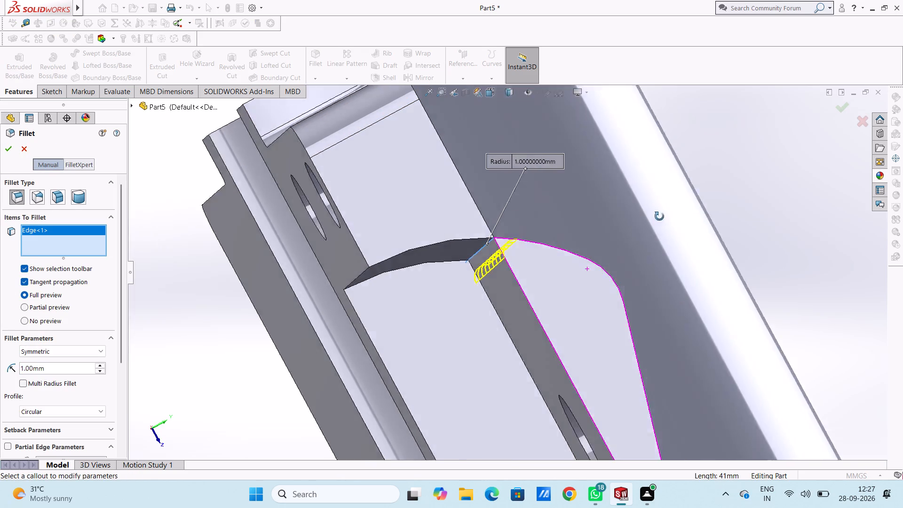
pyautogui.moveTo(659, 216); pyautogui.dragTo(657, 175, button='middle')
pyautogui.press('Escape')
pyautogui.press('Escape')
# Examine the curved end face of the cut boss up close, and the whole part from several angles.
pyautogui.moveTo(488, 321); pyautogui.dragTo(495, 308, button='middle')
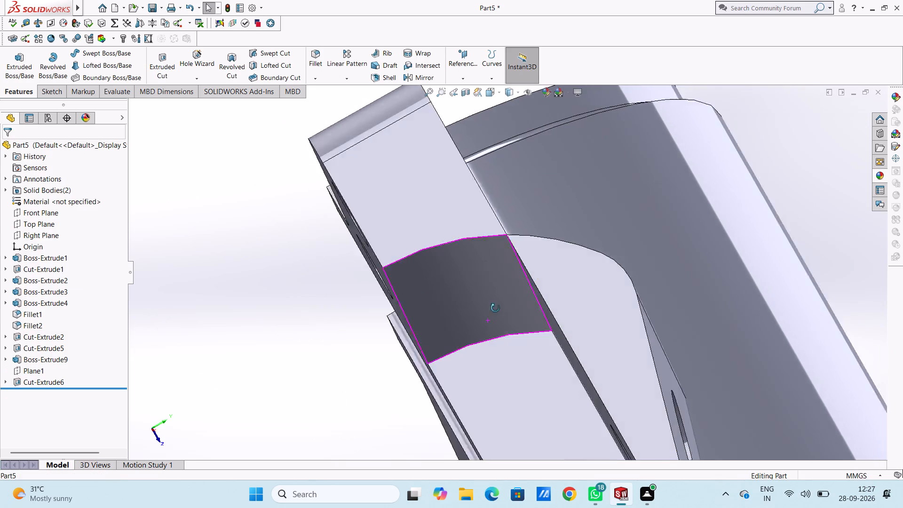
pyautogui.moveTo(495, 308); pyautogui.dragTo(502, 343, button='middle')
pyautogui.scroll(-5, 555, 309)
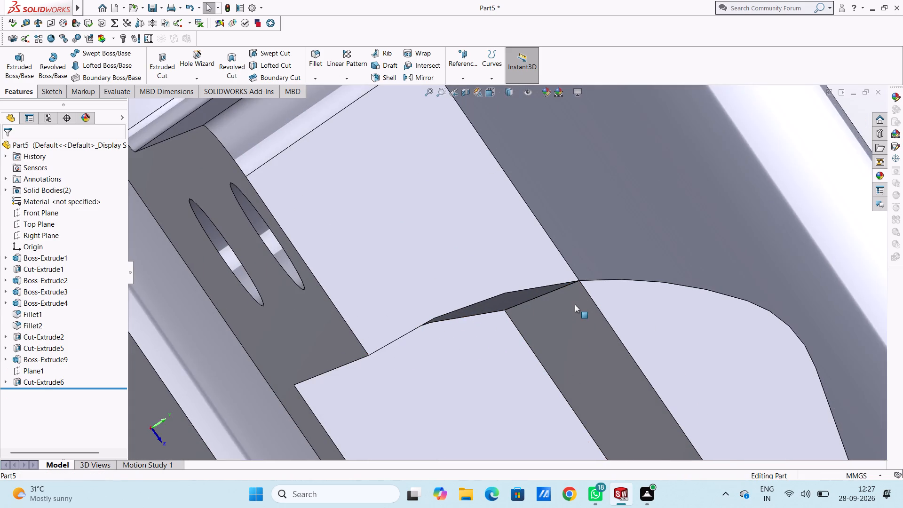
pyautogui.click(560, 280)
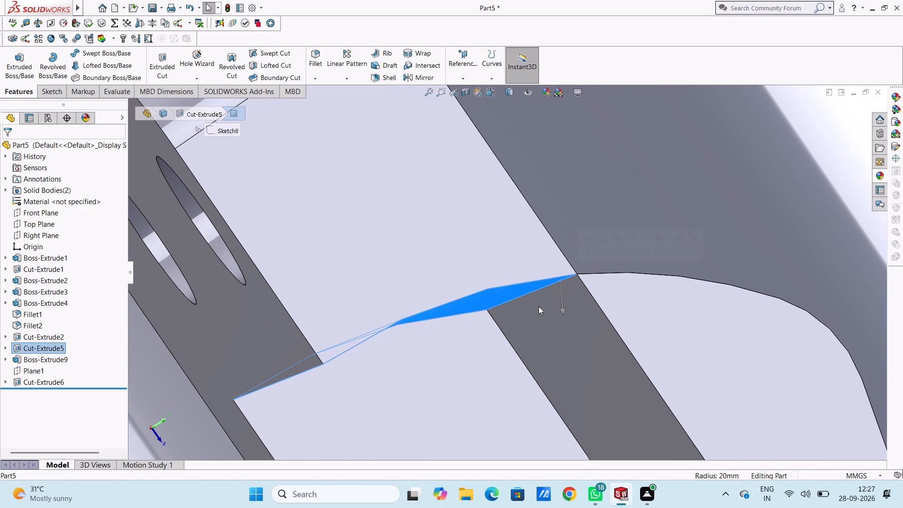
pyautogui.press('Escape')
pyautogui.press('Escape')
pyautogui.scroll(13, 493, 340)
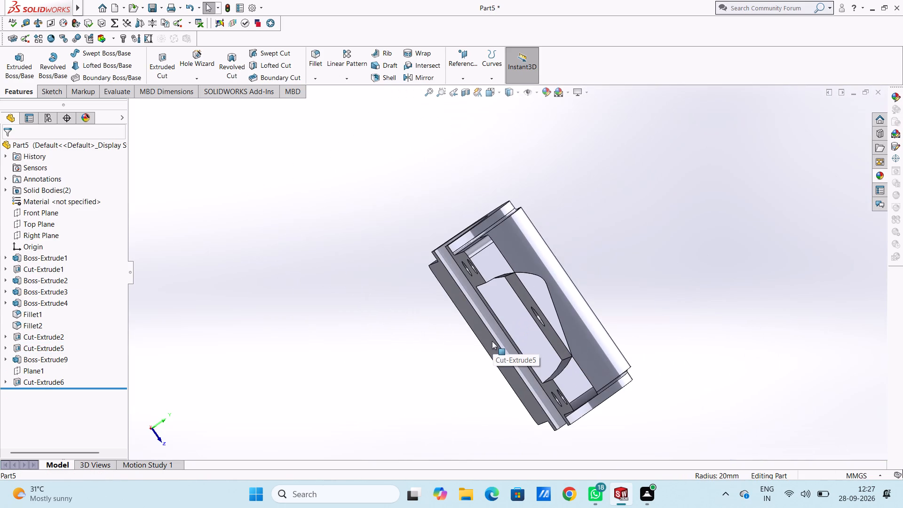
pyautogui.moveTo(375, 290); pyautogui.dragTo(315, 341, button='middle')
pyautogui.scroll(3, 320, 370)
pyautogui.moveTo(343, 352); pyautogui.dragTo(360, 381, button='middle')
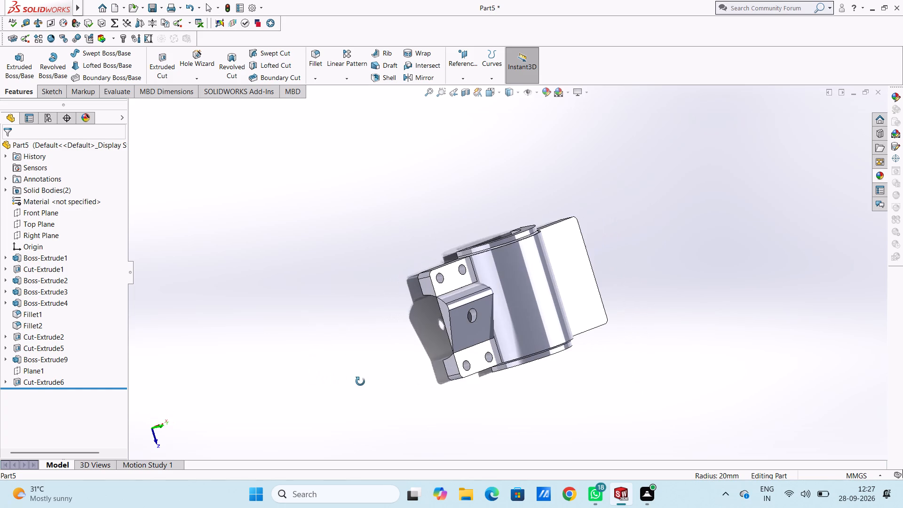
pyautogui.moveTo(360, 381); pyautogui.dragTo(302, 349, button='middle')
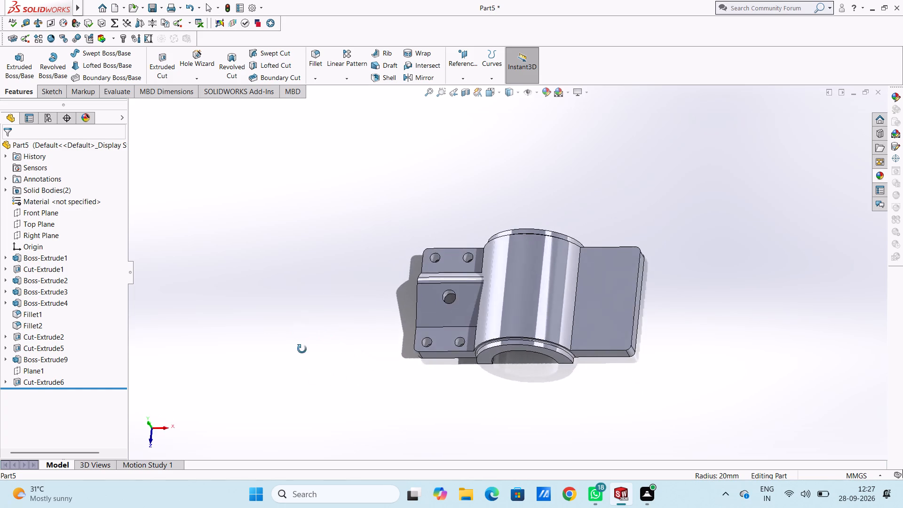
pyautogui.moveTo(302, 349); pyautogui.dragTo(323, 354, button='middle')
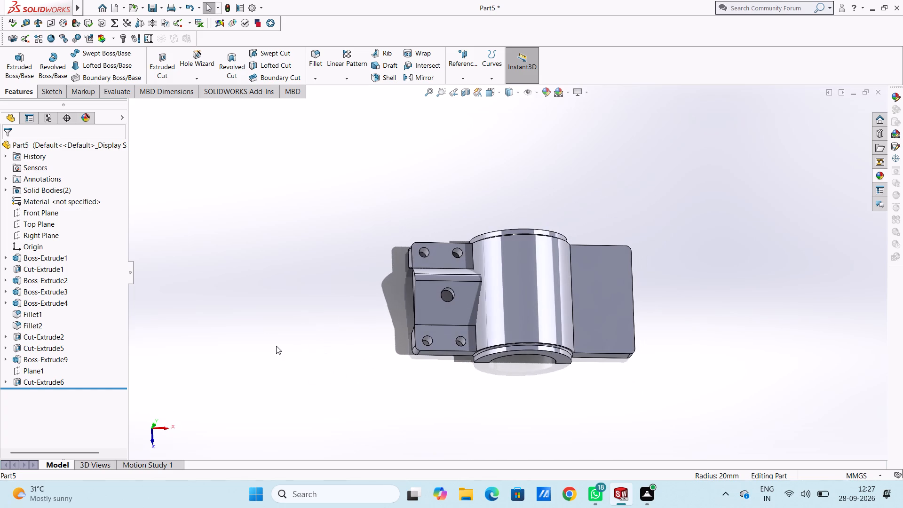
pyautogui.hotkey('ctrl', '7')
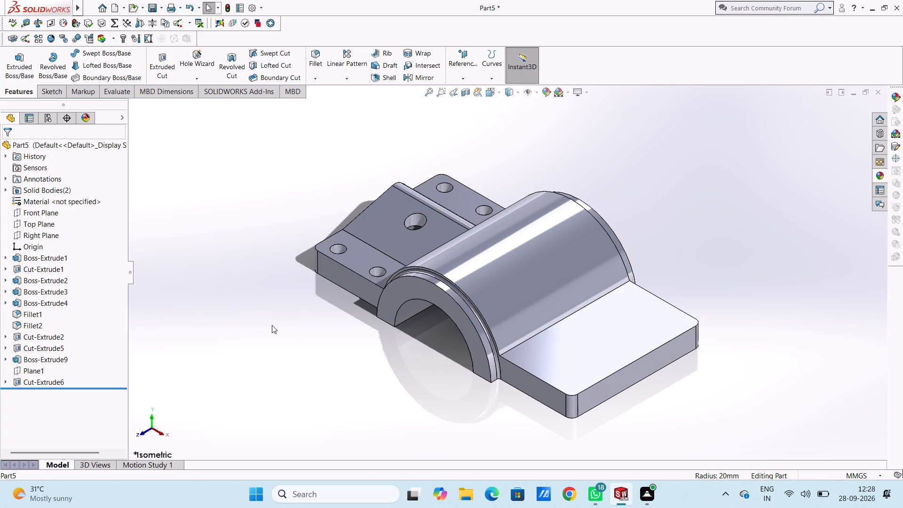
# Sketch on the plain flange's top face a 66 mm line along the arch and a 33.66 mm line along the flange's front edge.
pyautogui.hotkey('ctrl', '5')
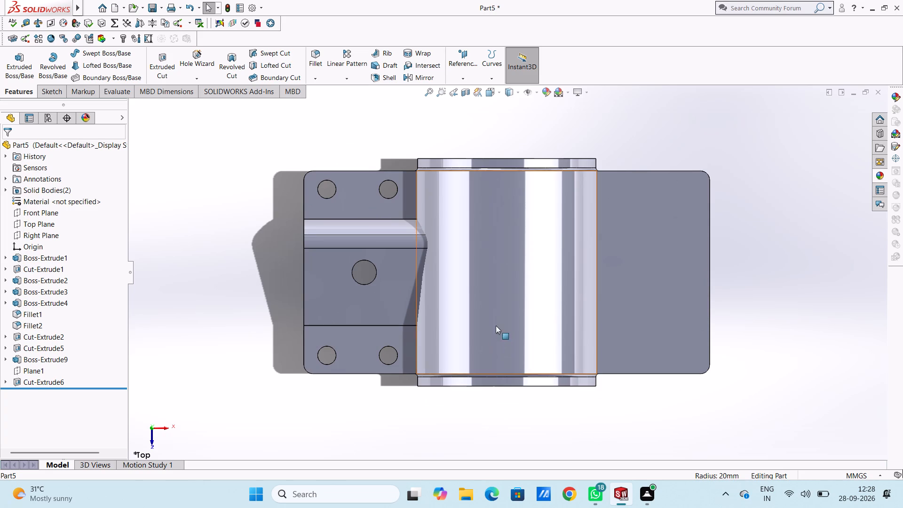
pyautogui.click(684, 254)
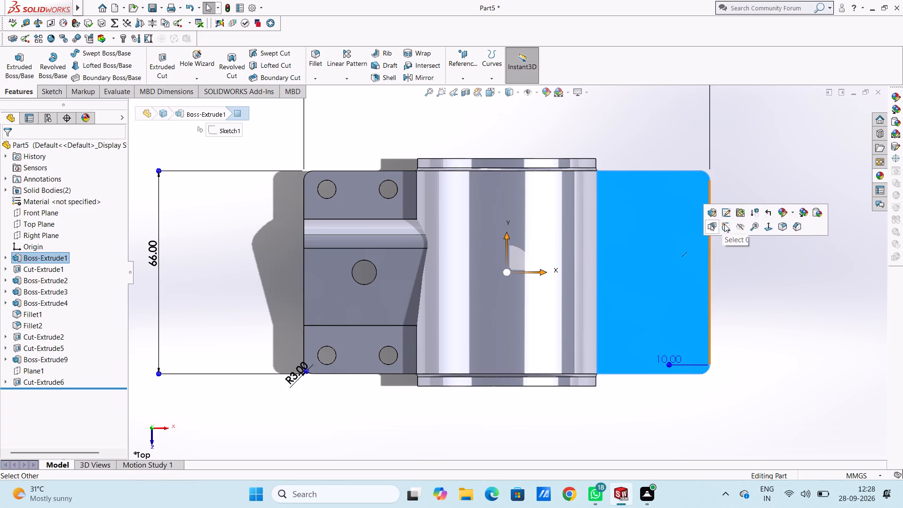
pyautogui.click(724, 224)
pyautogui.click(732, 185)
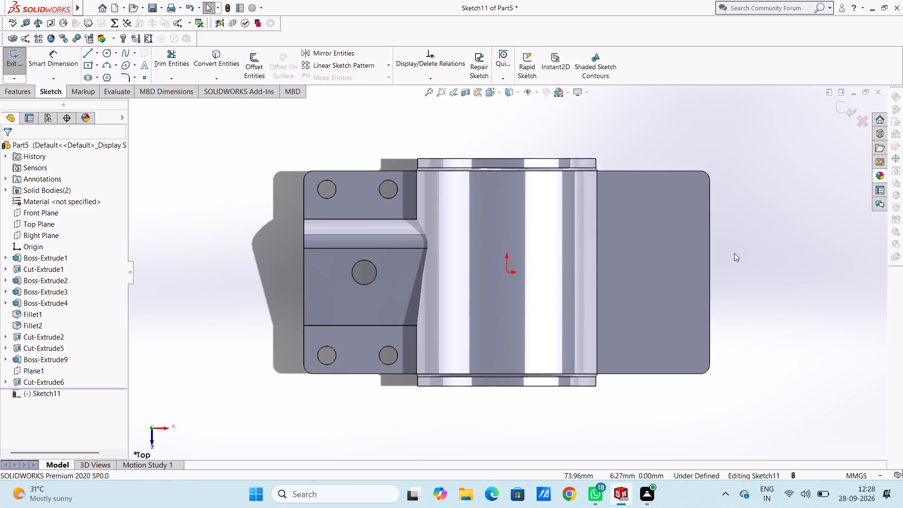
pyautogui.click(90, 52)
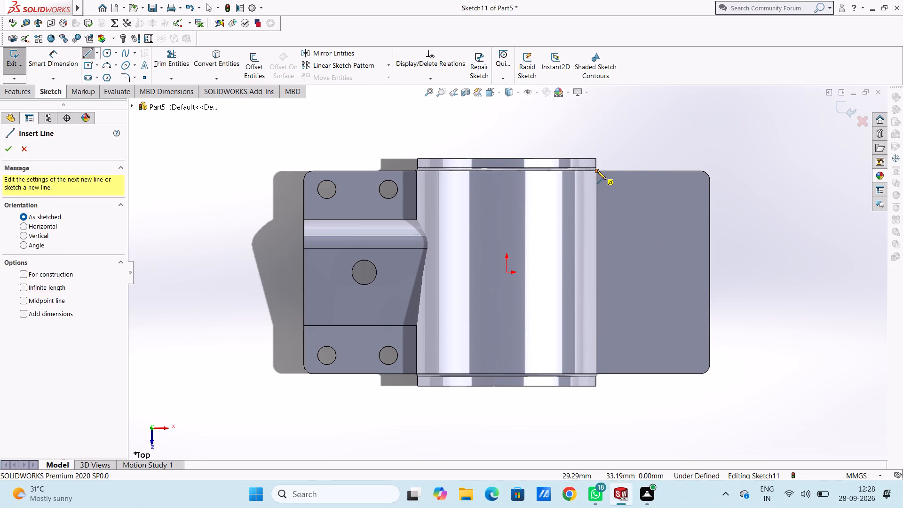
pyautogui.click(597, 170)
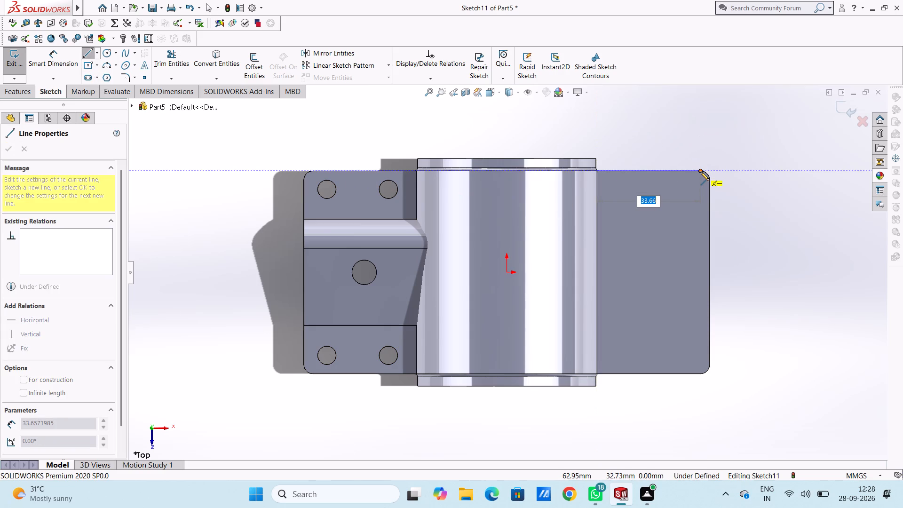
pyautogui.click(596, 373)
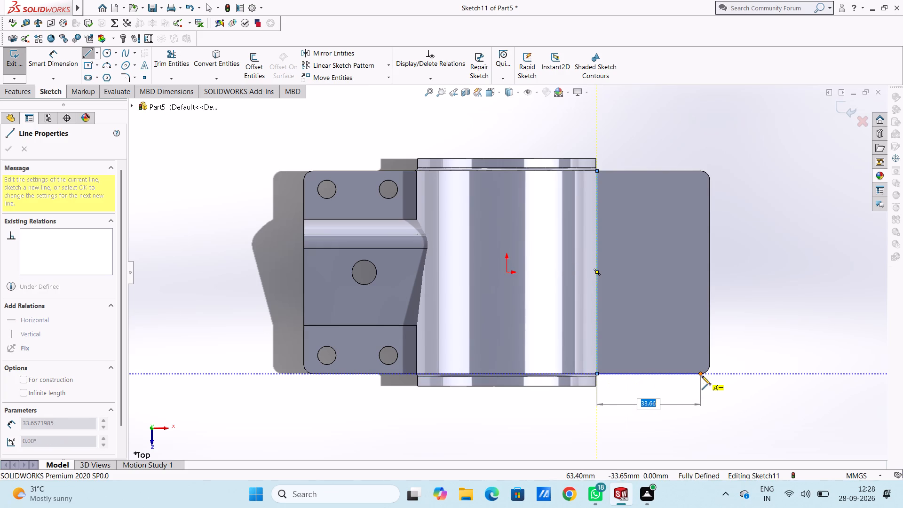
pyautogui.click(699, 374)
pyautogui.press('Escape')
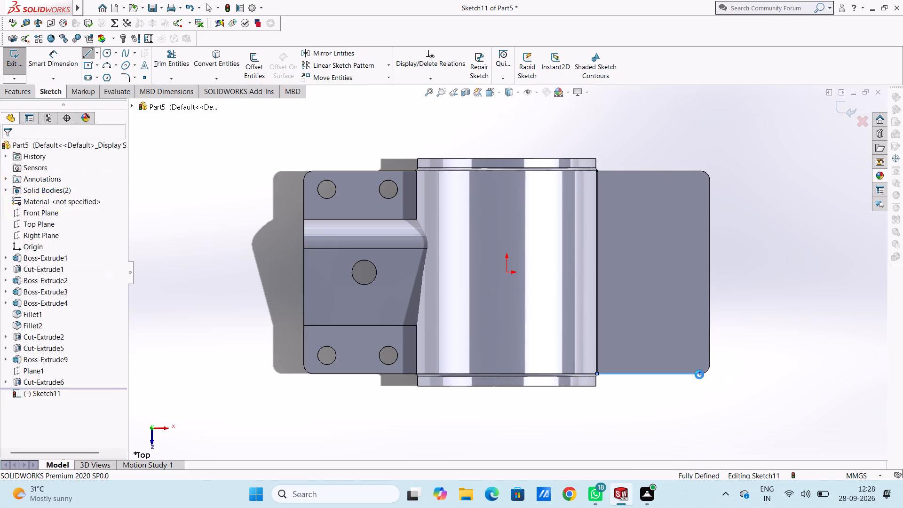
pyautogui.press('Escape')
# Sketch two three-point arcs of 3 mm radius over the rounded outer corners of the plain flange.
pyautogui.click(110, 64)
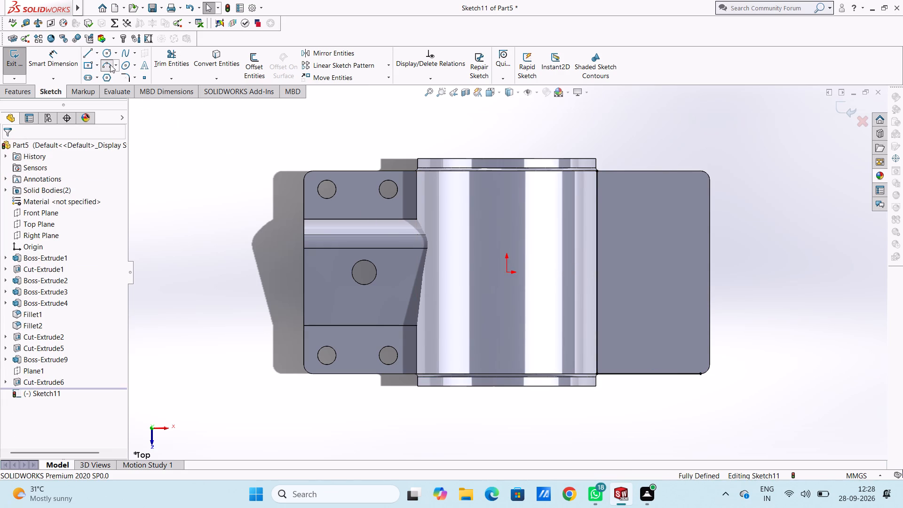
pyautogui.click(699, 170)
pyautogui.click(709, 180)
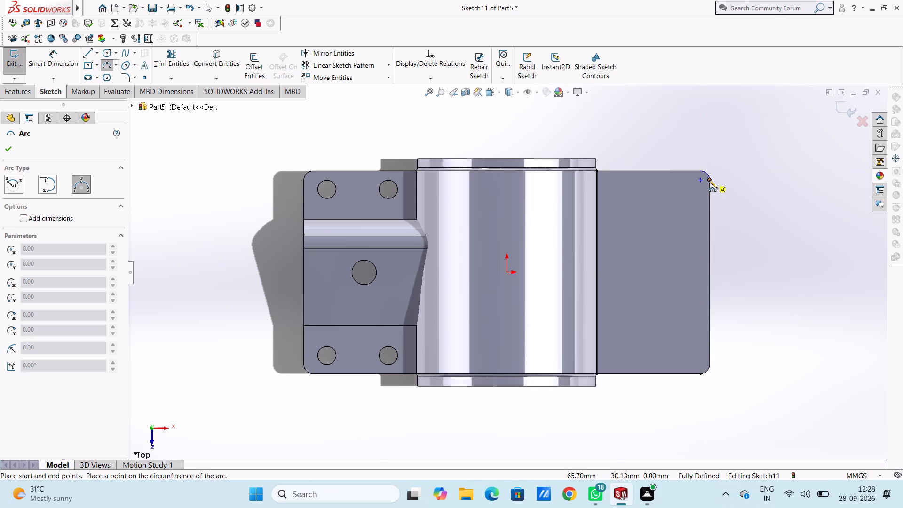
pyautogui.click(709, 175)
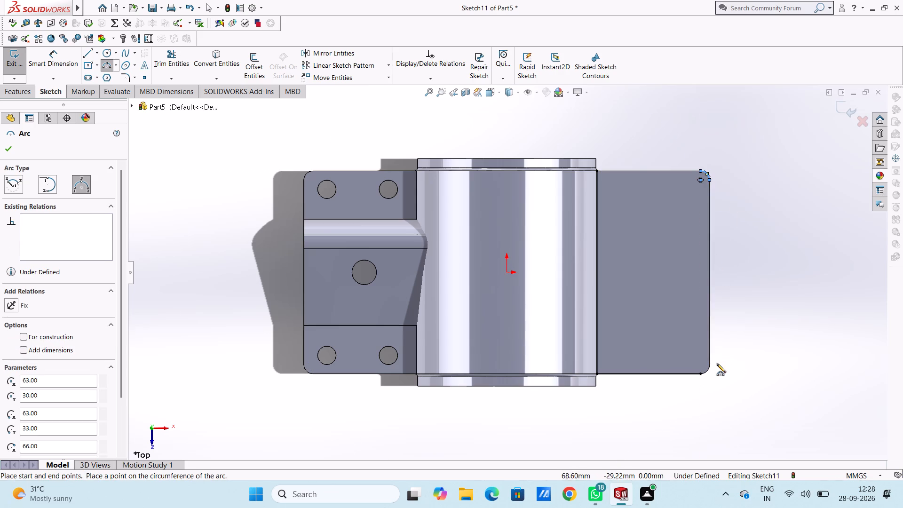
pyautogui.click(709, 365)
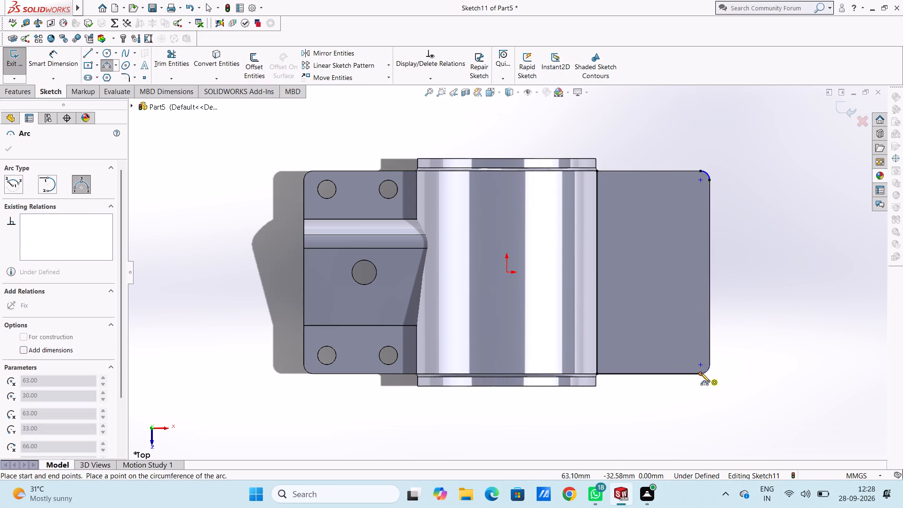
pyautogui.click(701, 373)
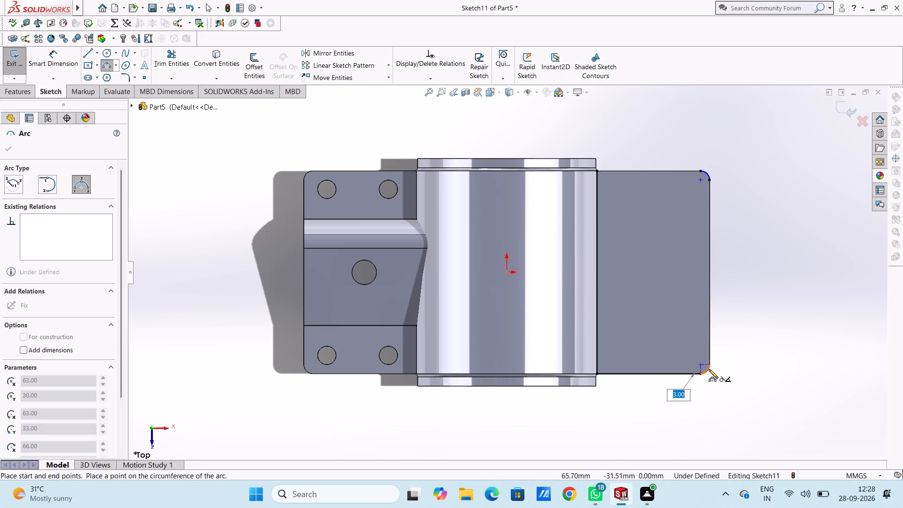
pyautogui.click(709, 369)
pyautogui.press('Escape')
pyautogui.press('Escape')
pyautogui.press('Escape')
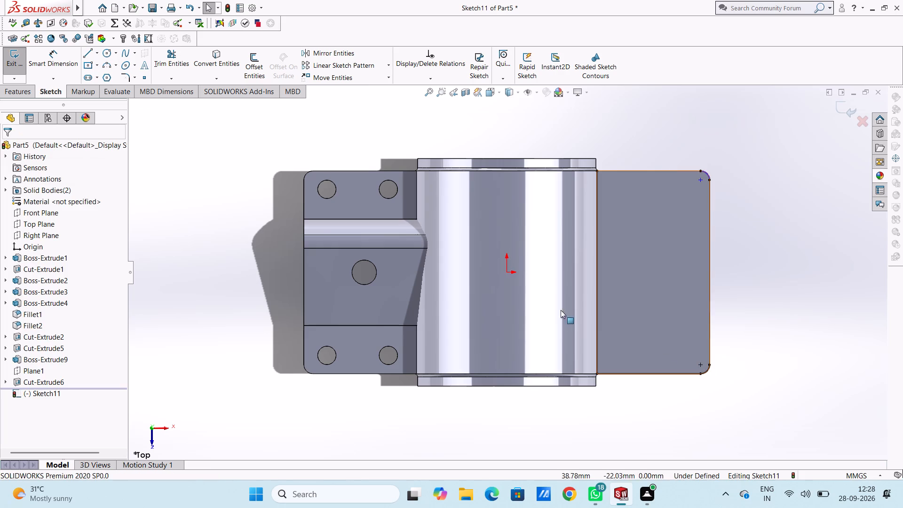
# Complete the flange outline with a 33.66 mm line along its rear edge and a 60 mm line along its outer edge.
pyautogui.click(82, 53)
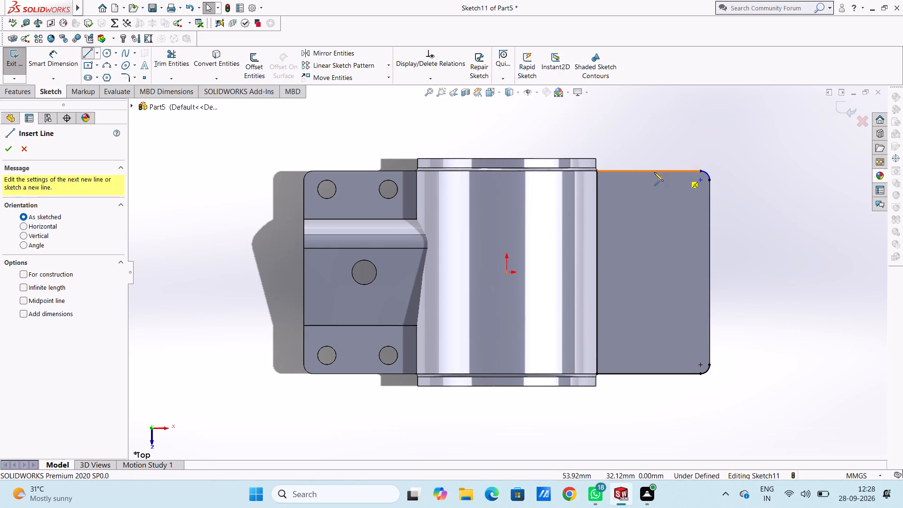
pyautogui.click(595, 172)
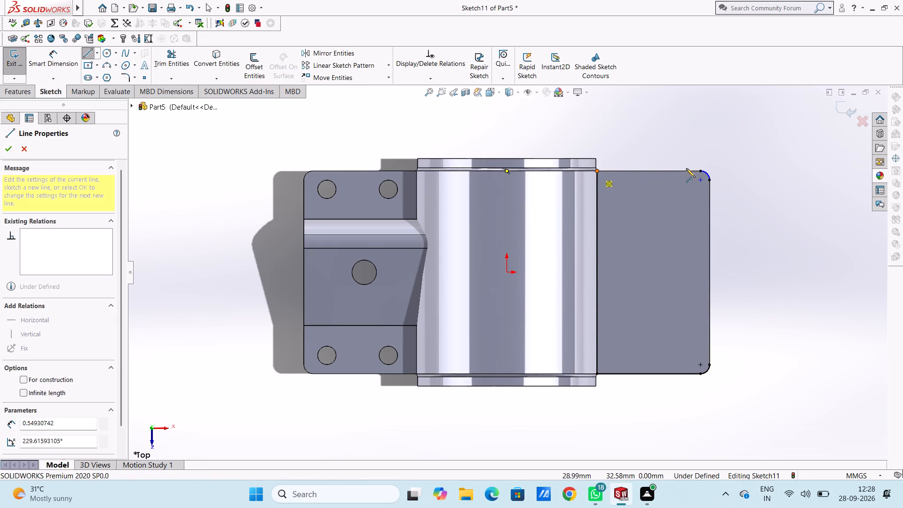
pyautogui.click(698, 171)
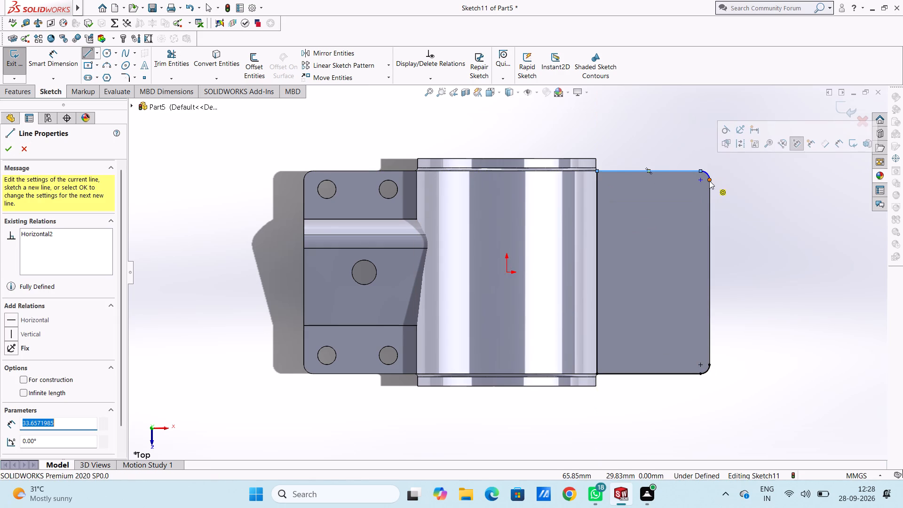
pyautogui.click(709, 180)
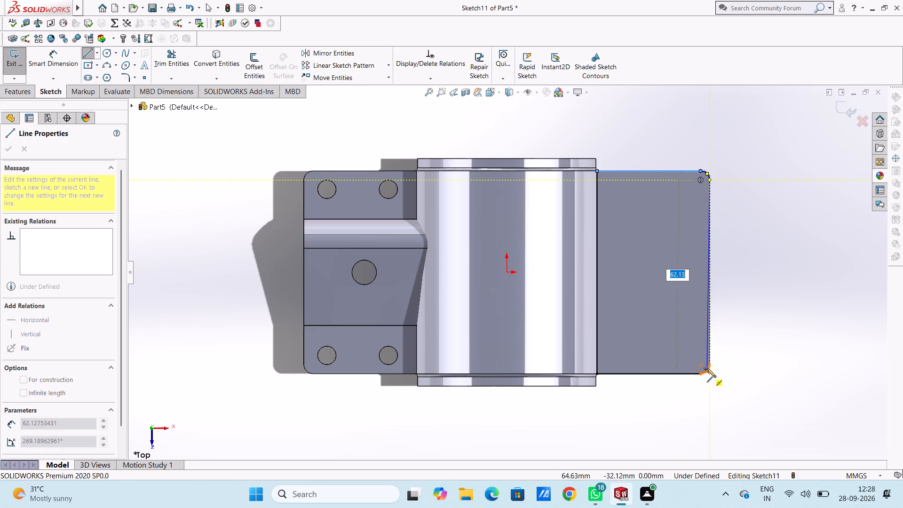
pyautogui.click(710, 365)
pyautogui.press('Escape')
pyautogui.press('Escape')
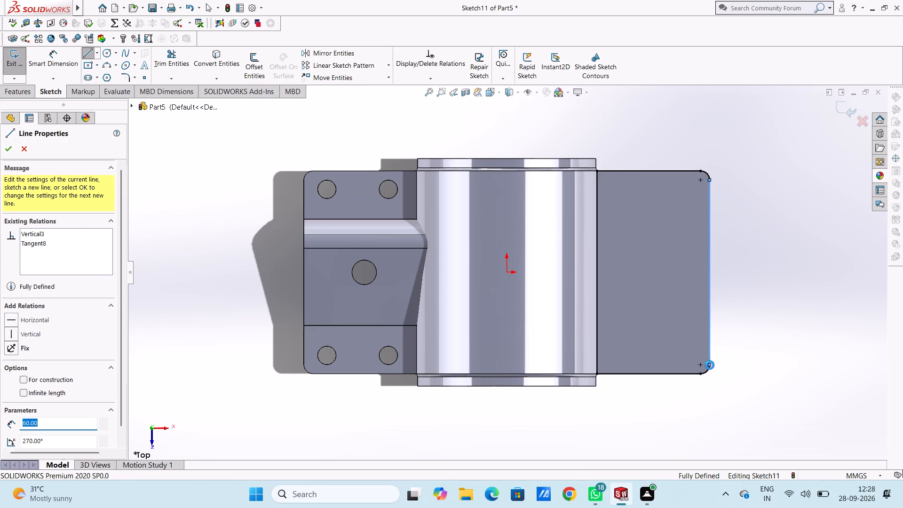
pyautogui.press('Escape')
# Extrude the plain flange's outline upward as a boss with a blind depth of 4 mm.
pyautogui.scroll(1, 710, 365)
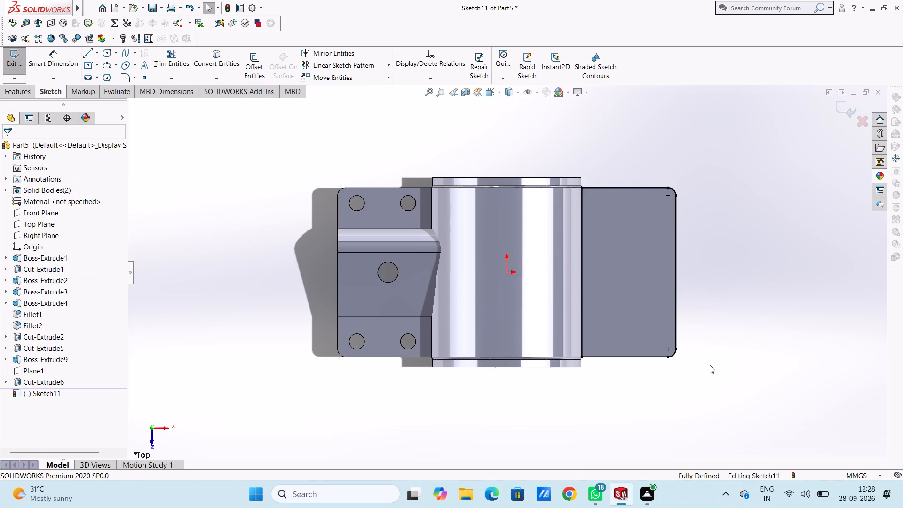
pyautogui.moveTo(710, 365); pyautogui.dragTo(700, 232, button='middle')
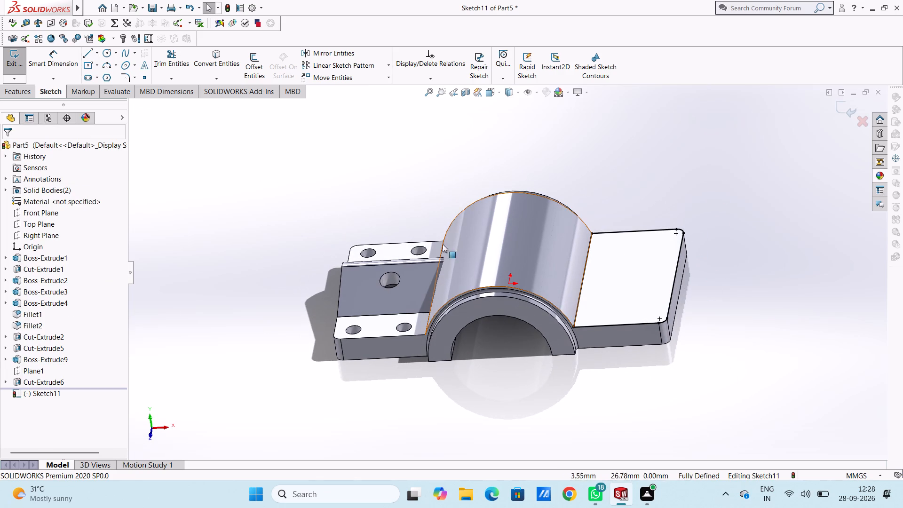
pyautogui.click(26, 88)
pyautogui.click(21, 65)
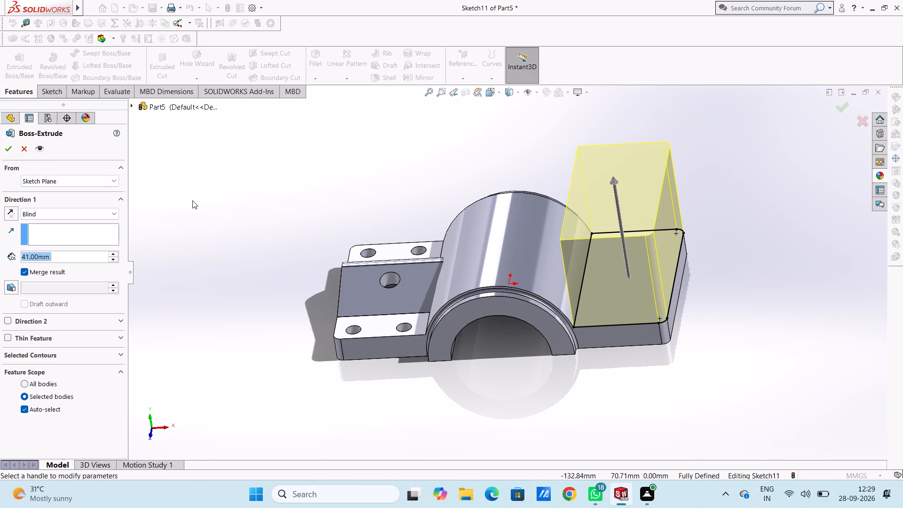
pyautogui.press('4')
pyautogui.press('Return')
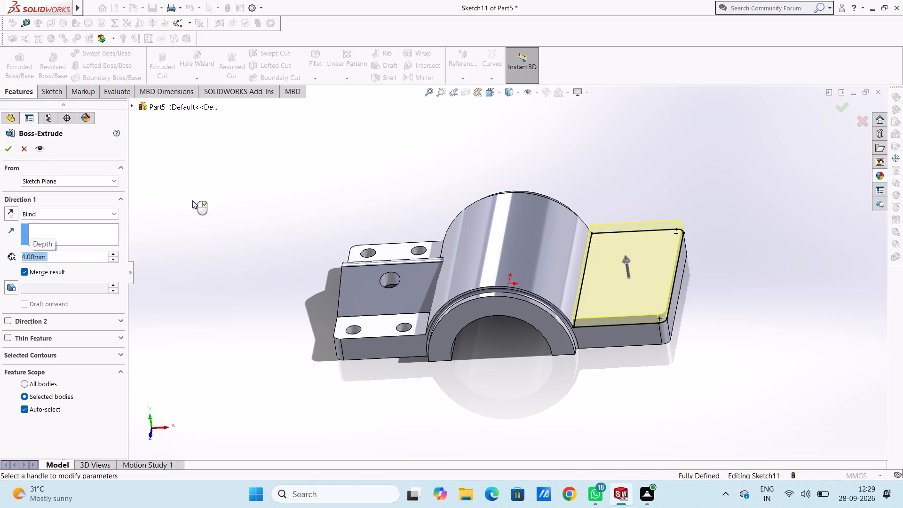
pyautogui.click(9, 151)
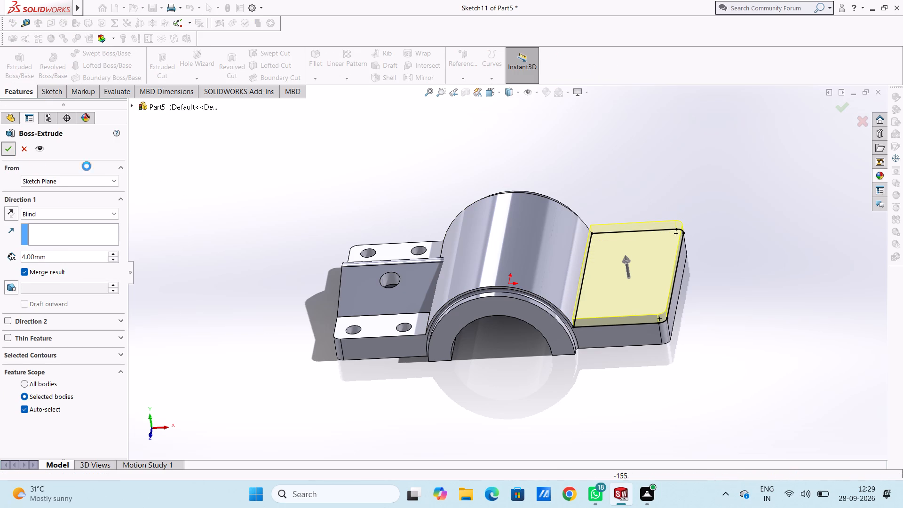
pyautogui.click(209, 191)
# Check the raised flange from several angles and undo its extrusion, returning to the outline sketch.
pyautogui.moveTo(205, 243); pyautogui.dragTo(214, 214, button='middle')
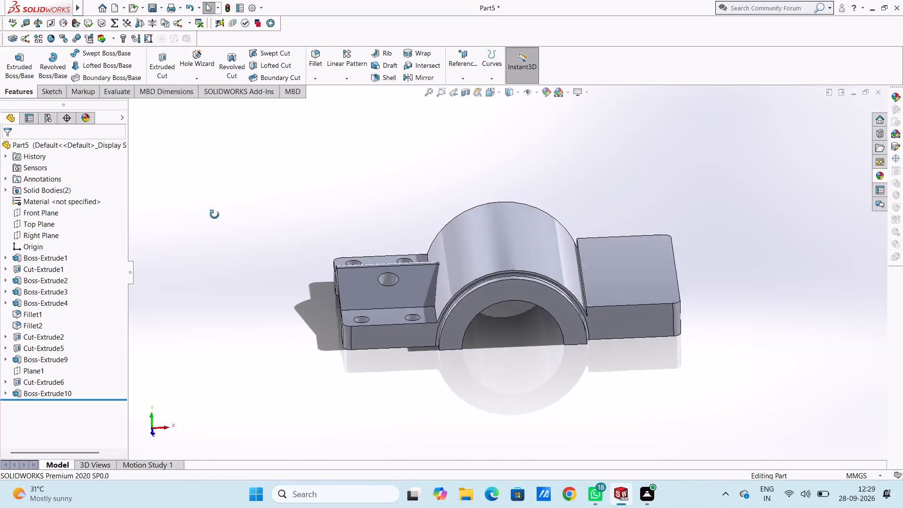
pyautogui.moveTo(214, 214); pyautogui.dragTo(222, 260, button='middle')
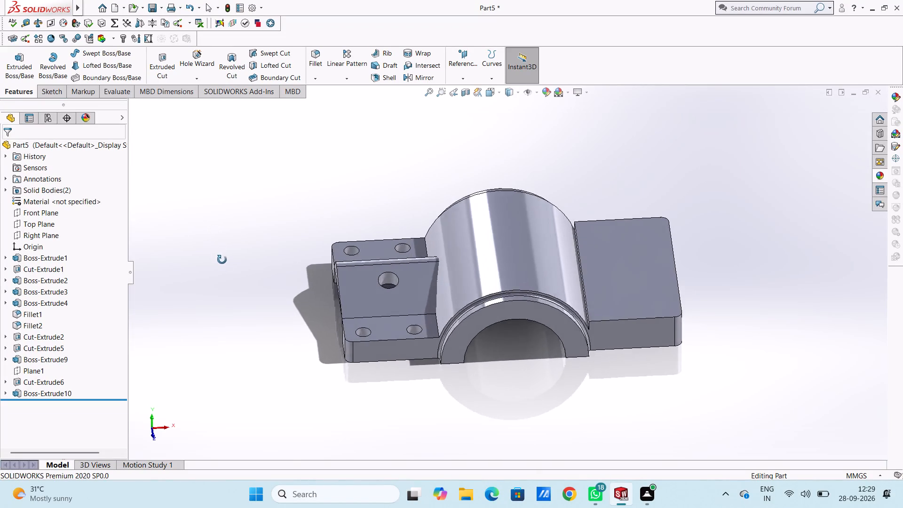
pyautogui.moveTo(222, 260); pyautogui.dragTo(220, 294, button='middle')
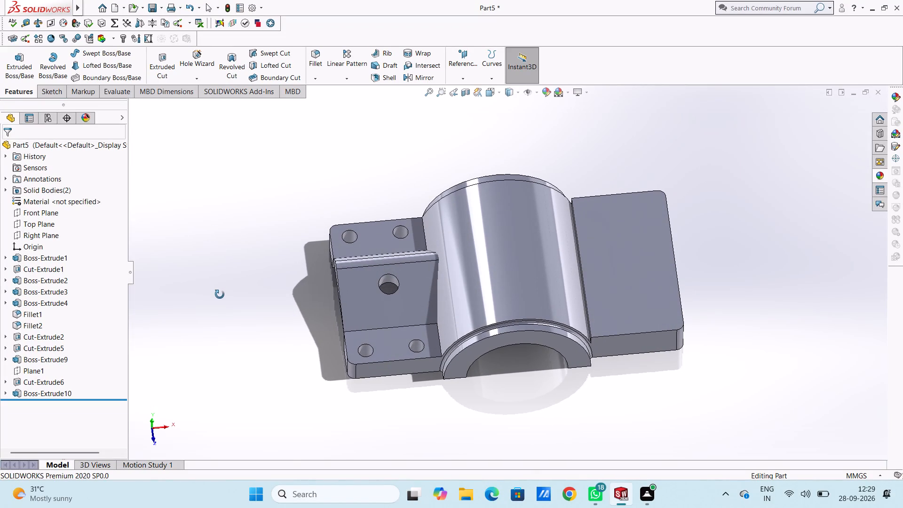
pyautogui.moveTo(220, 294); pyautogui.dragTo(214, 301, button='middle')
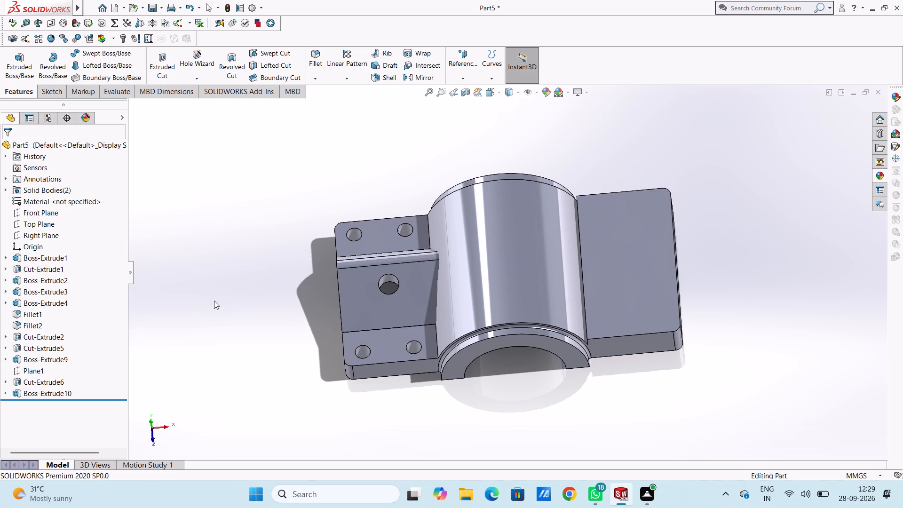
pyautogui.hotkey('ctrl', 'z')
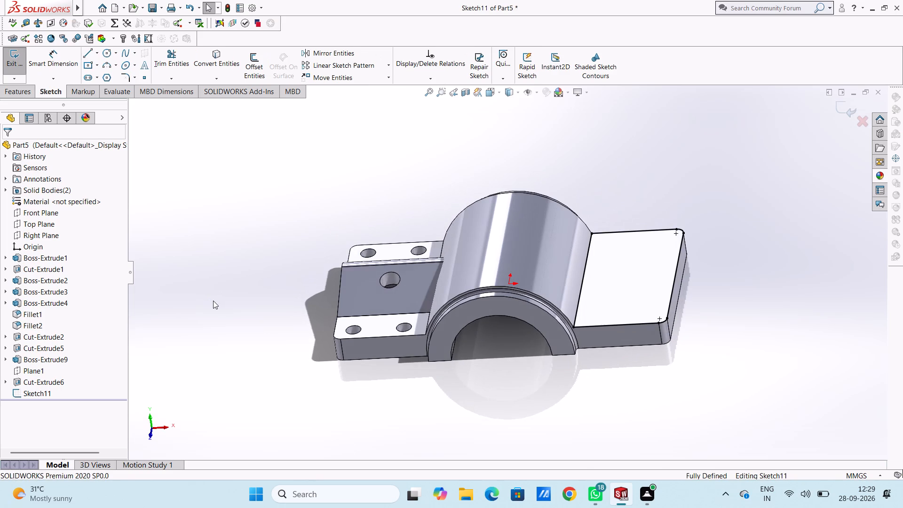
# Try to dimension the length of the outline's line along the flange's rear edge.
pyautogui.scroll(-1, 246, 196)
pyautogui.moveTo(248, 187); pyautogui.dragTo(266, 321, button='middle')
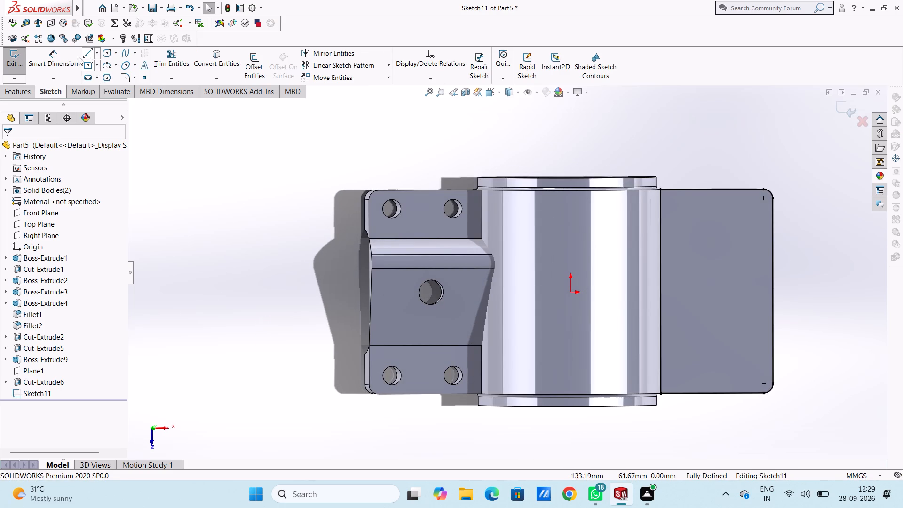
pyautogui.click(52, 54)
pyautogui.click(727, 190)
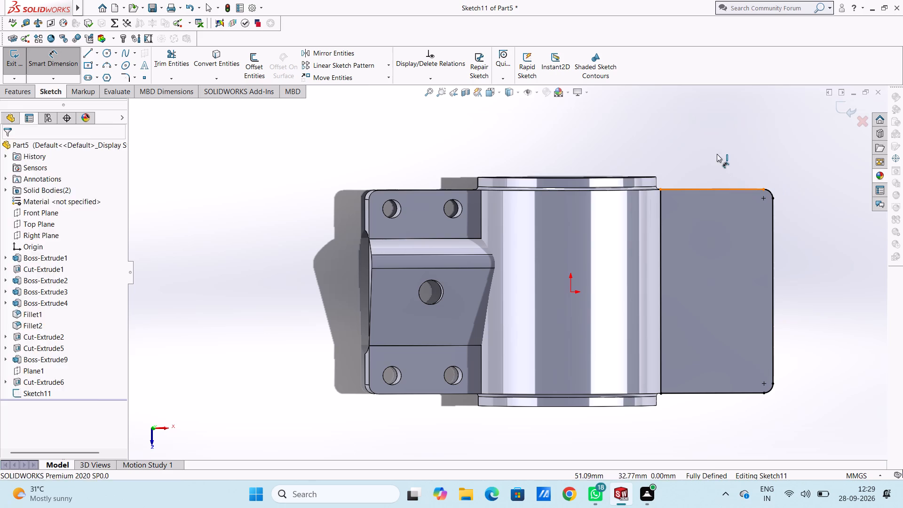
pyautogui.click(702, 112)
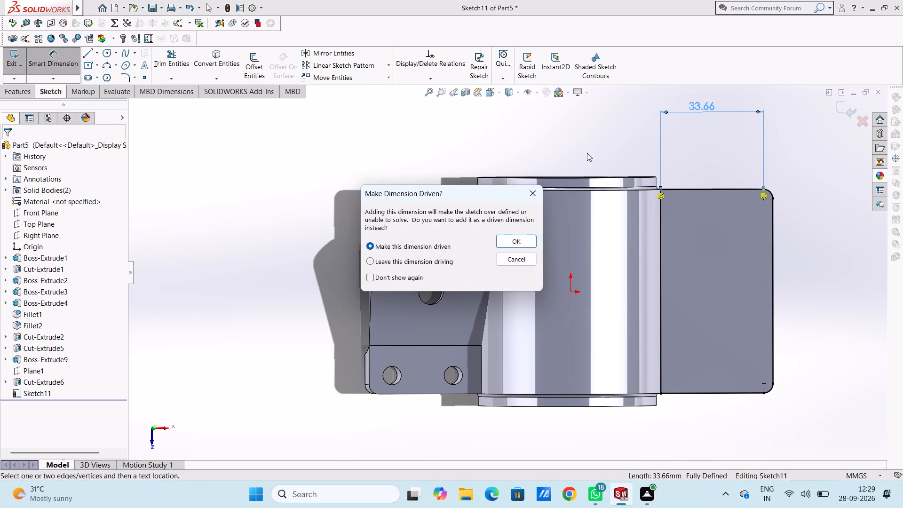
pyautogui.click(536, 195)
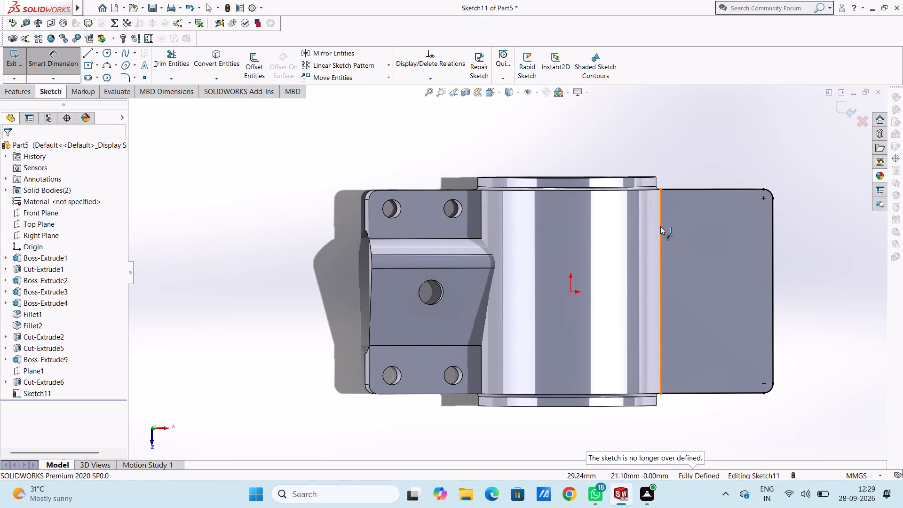
# Delete the outline's line running along the arch.
pyautogui.click(660, 226)
pyautogui.press('Delete')
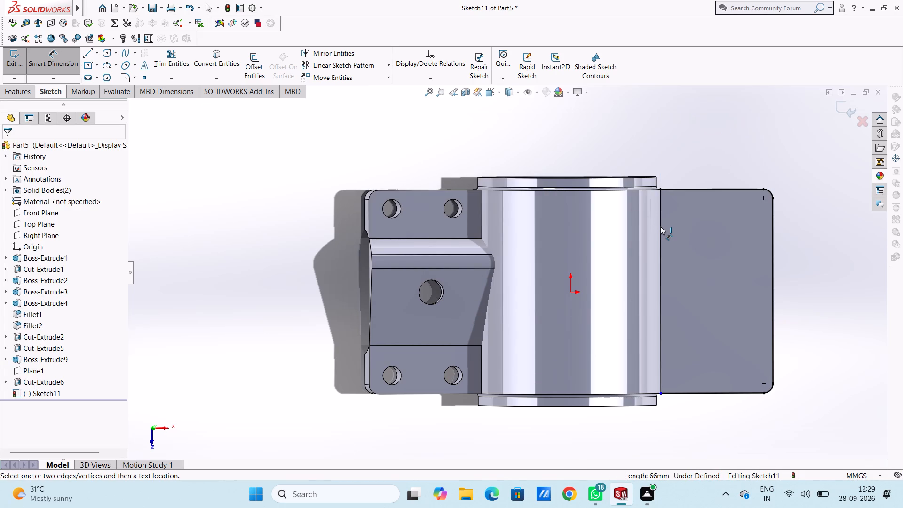
# Extend the outline's inner end into the arch with a 66 mm line joined by a 3.19 mm horizontal line at each end.
pyautogui.click(85, 52)
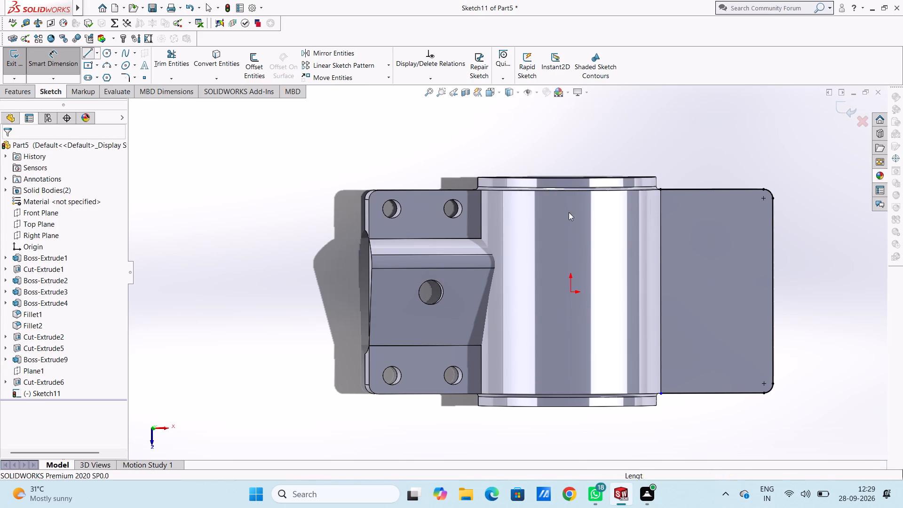
pyautogui.scroll(-3, 679, 189)
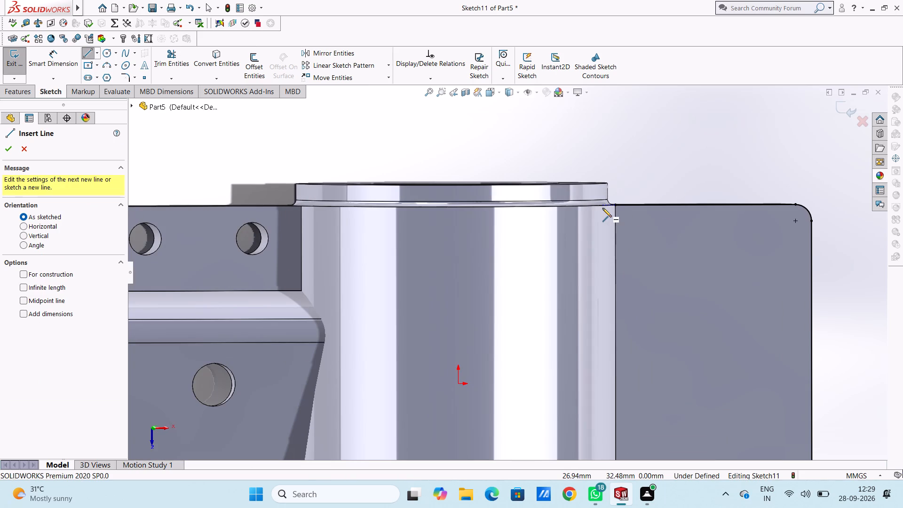
pyautogui.click(598, 206)
pyautogui.click(614, 205)
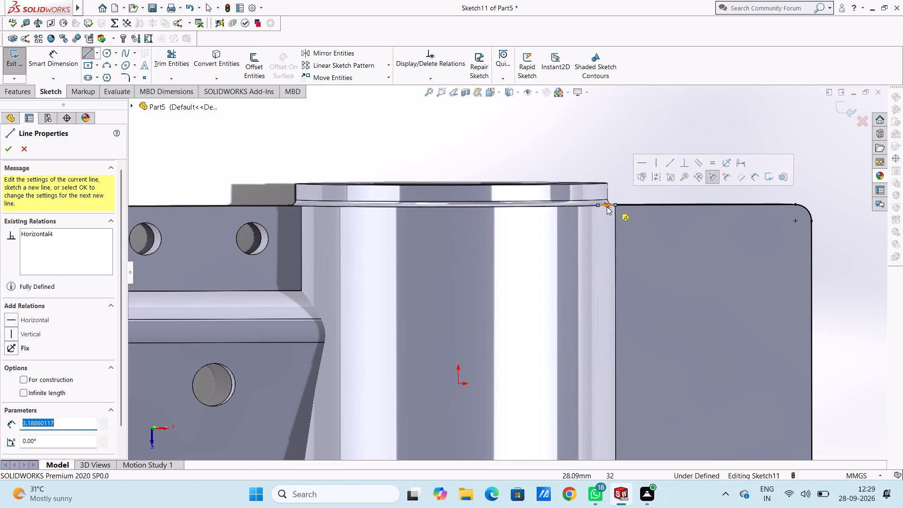
pyautogui.click(597, 205)
pyautogui.scroll(-1, 599, 275)
pyautogui.scroll(4, 599, 275)
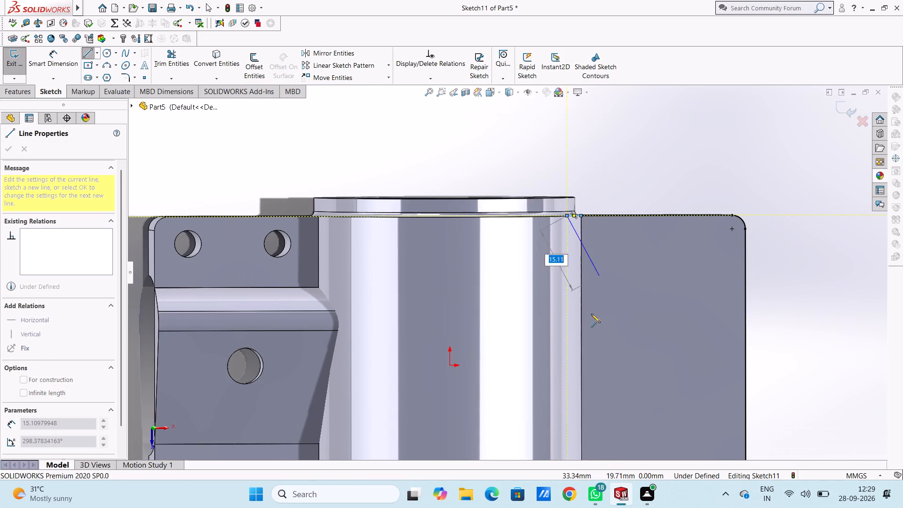
pyautogui.scroll(6, 570, 393)
pyautogui.scroll(-7, 545, 398)
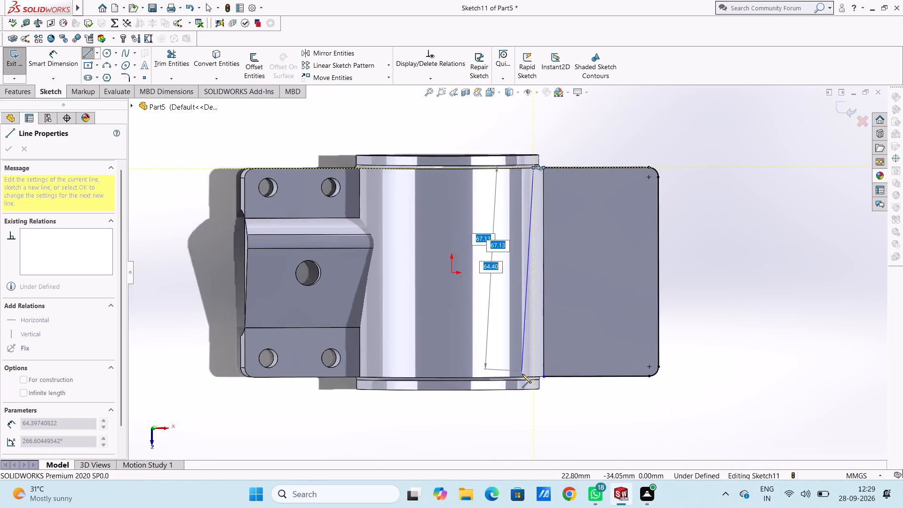
pyautogui.scroll(-3, 522, 374)
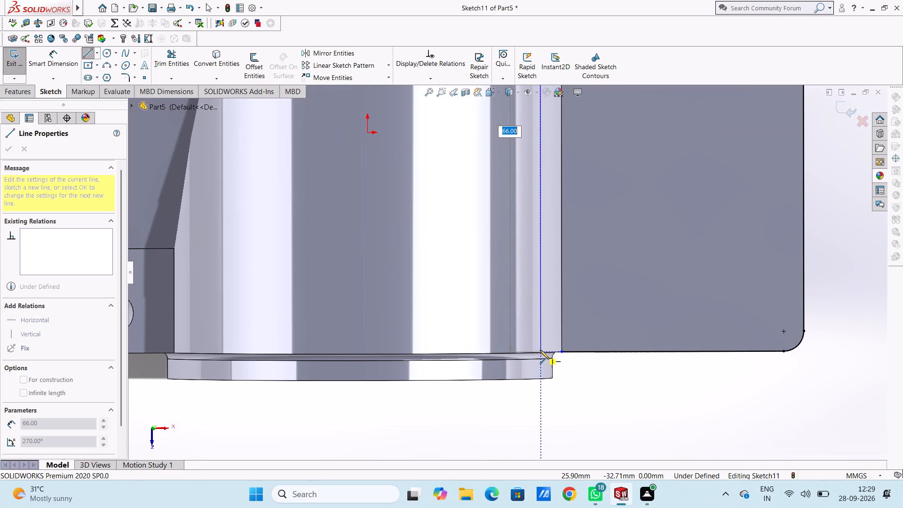
pyautogui.click(540, 351)
pyautogui.click(561, 352)
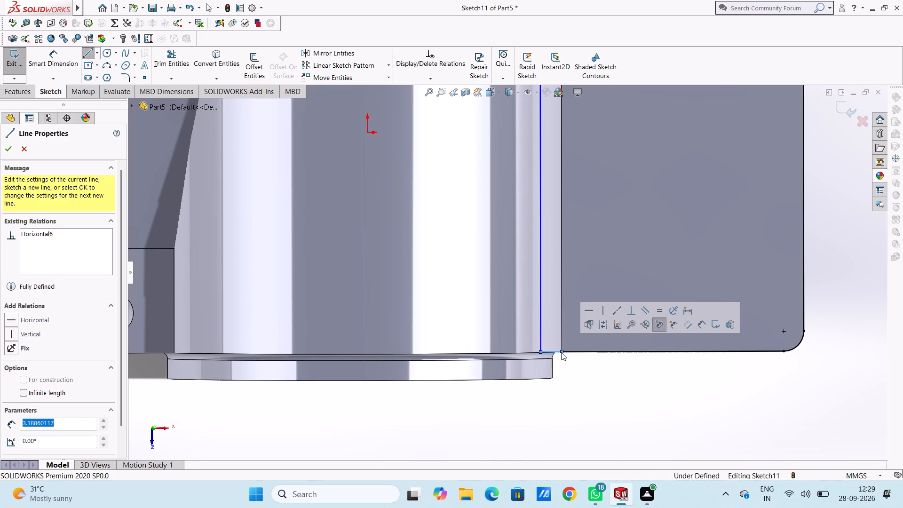
pyautogui.press('Escape')
pyautogui.press('Escape')
pyautogui.press('Escape')
pyautogui.scroll(9, 561, 352)
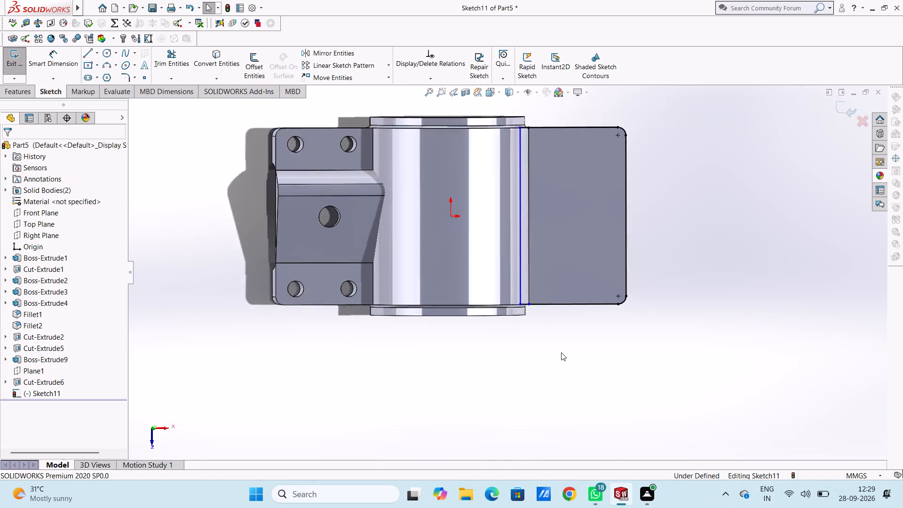
# Dimension the short horizontal line at the rear end of the outline's extension into the arch.
pyautogui.scroll(1, 561, 352)
pyautogui.click(50, 71)
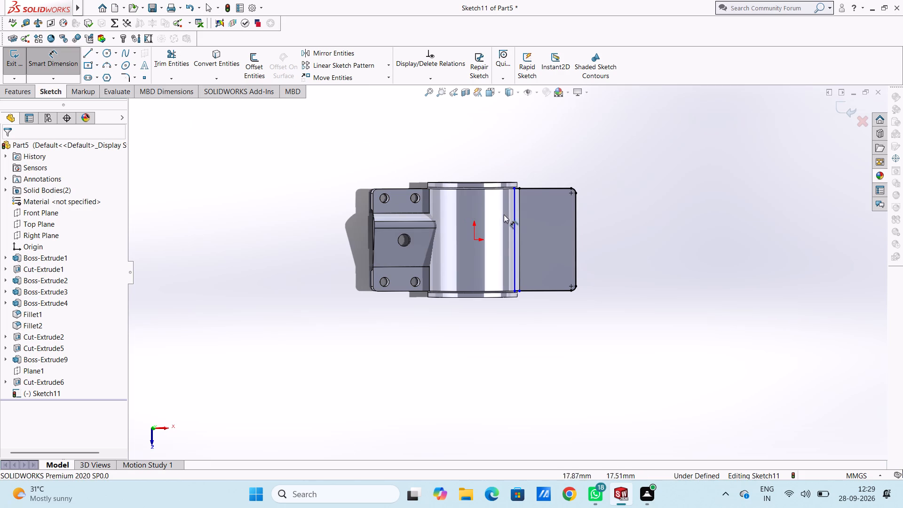
pyautogui.scroll(-7, 522, 195)
pyautogui.click(502, 201)
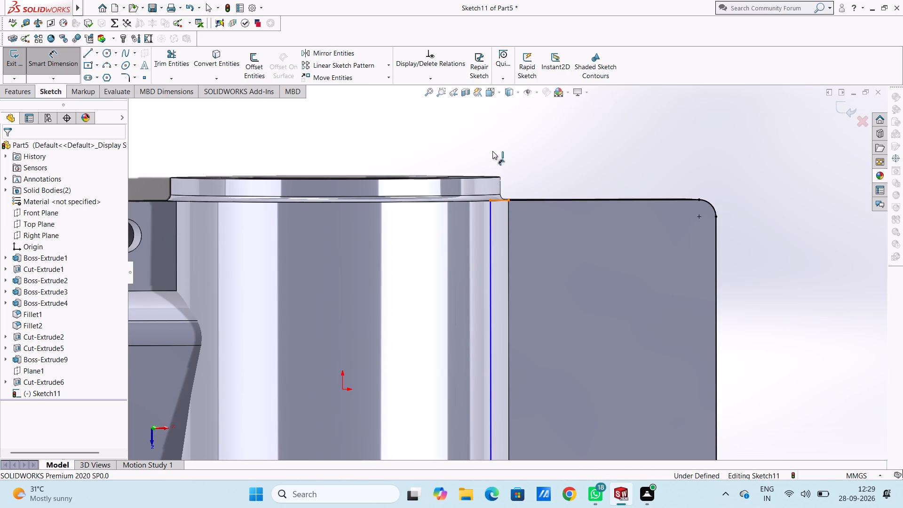
pyautogui.click(492, 141)
pyautogui.click(453, 127)
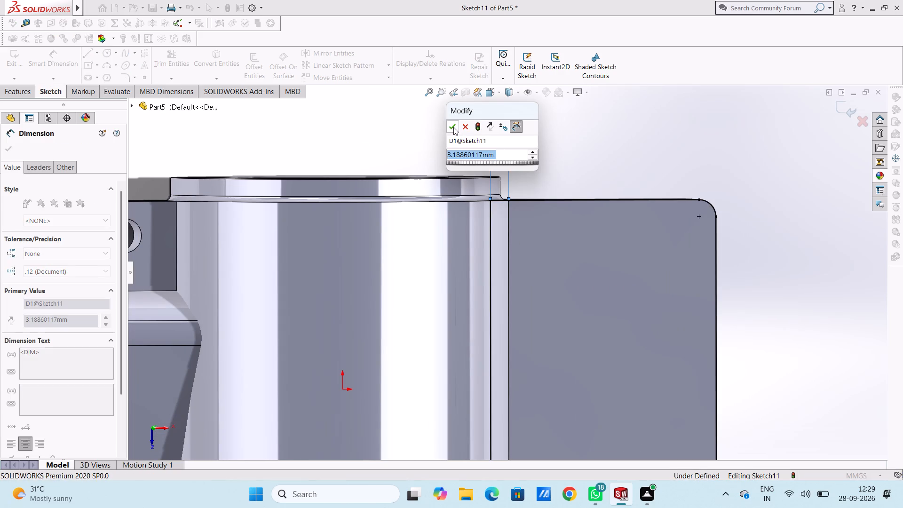
pyautogui.click(427, 128)
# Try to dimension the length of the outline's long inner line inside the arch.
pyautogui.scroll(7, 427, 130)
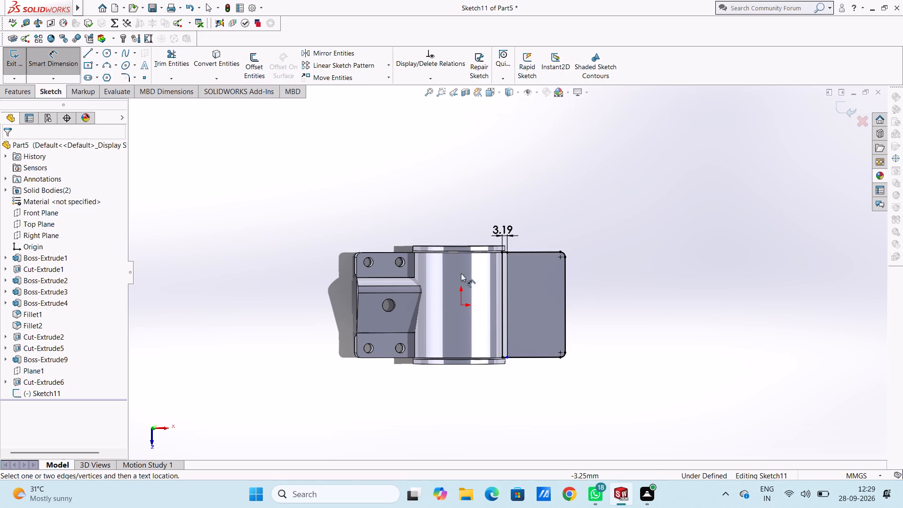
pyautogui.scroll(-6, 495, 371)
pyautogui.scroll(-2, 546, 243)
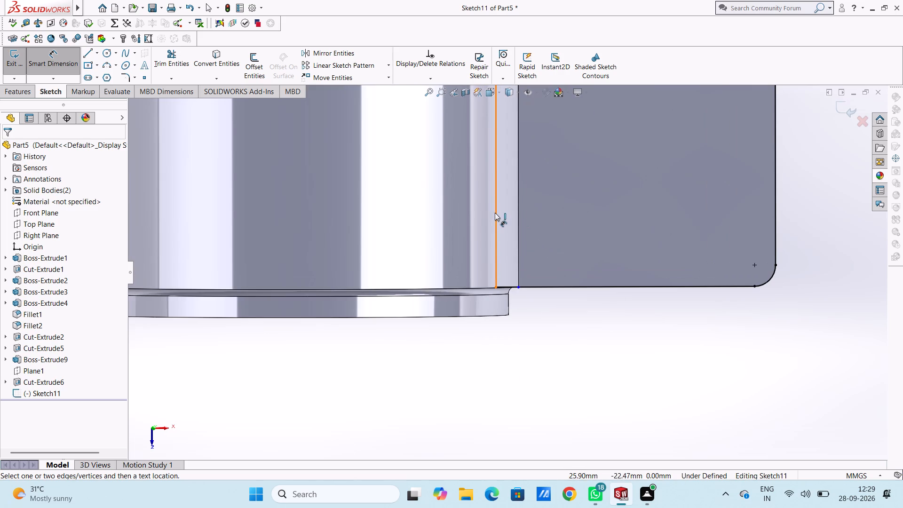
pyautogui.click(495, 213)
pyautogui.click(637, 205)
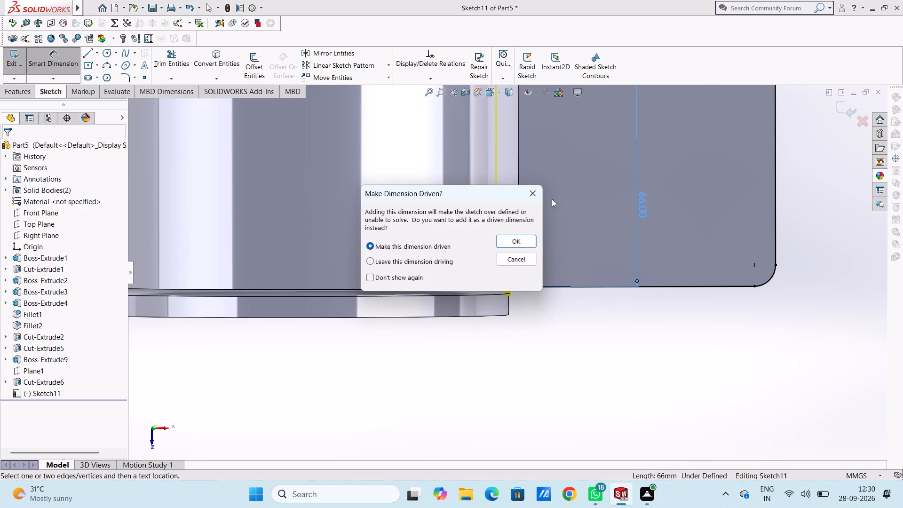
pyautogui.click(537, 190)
# Dimension the short horizontal line at the front end of the outline's extension into the arch.
pyautogui.click(505, 288)
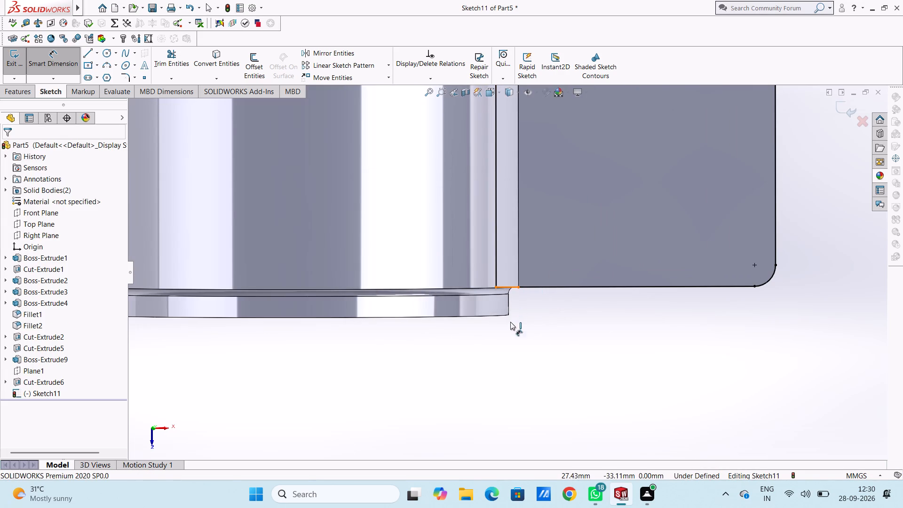
pyautogui.click(496, 388)
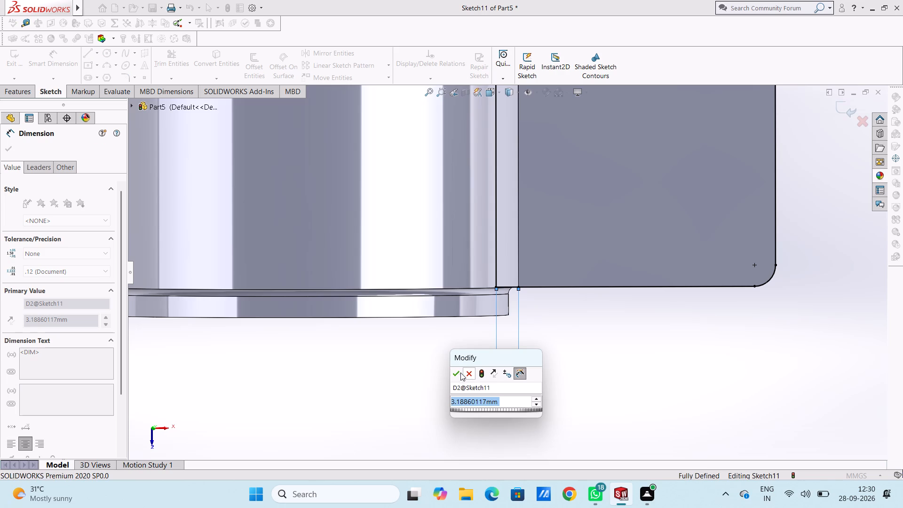
pyautogui.click(457, 372)
pyautogui.click(447, 384)
pyautogui.press('Escape')
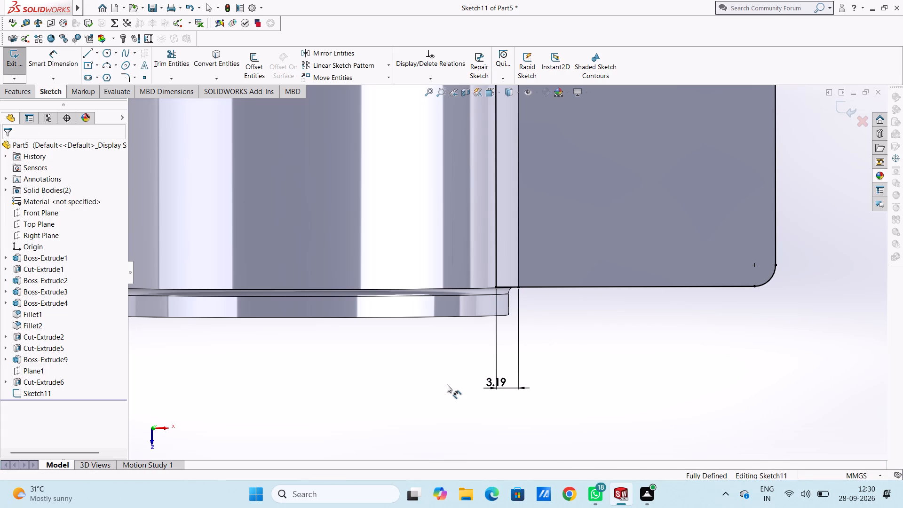
# Extrude the extended flange outline upward as a blind boss 4 mm high, merged with the existing body.
pyautogui.scroll(4, 447, 384)
pyautogui.moveTo(444, 398); pyautogui.dragTo(440, 224, button='middle')
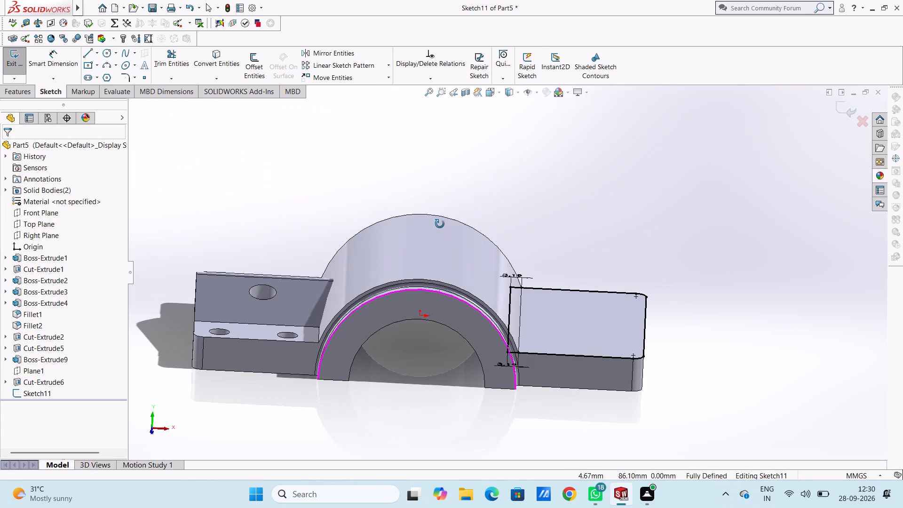
pyautogui.moveTo(440, 224); pyautogui.dragTo(428, 313, button='middle')
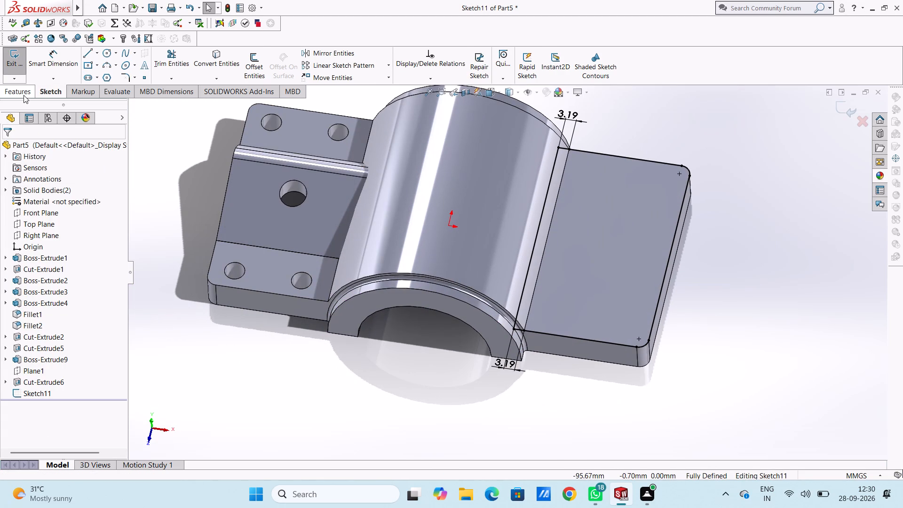
pyautogui.click(24, 95)
pyautogui.click(15, 71)
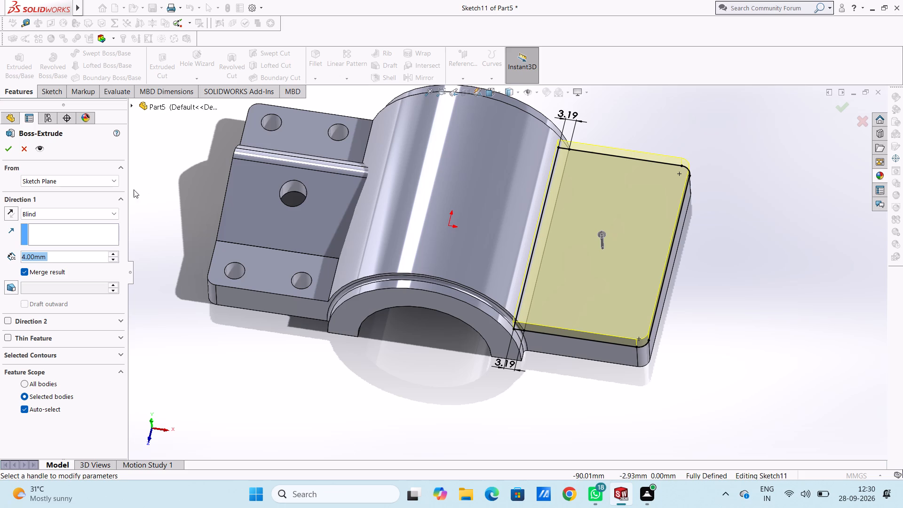
pyautogui.click(7, 149)
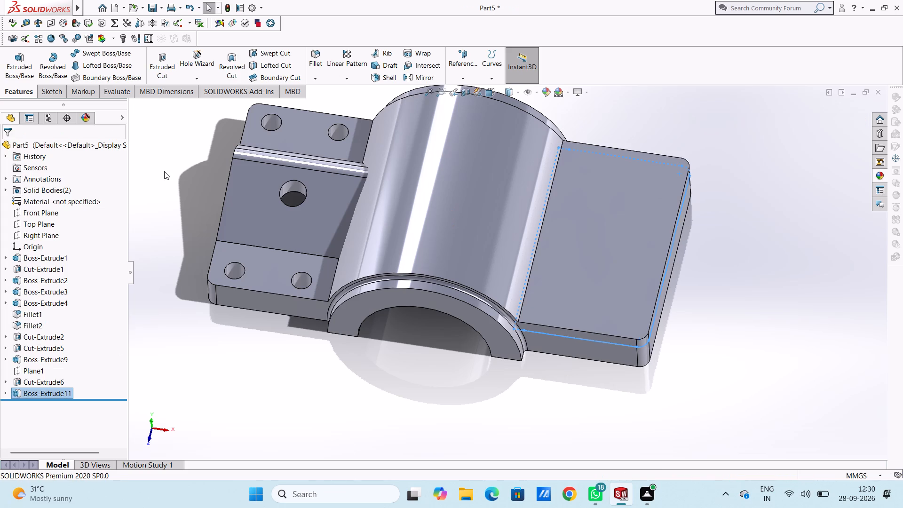
pyautogui.click(164, 171)
# Examine the raised flange and its junction with the arch from several angles and from the back.
pyautogui.scroll(2, 187, 231)
pyautogui.moveTo(187, 231); pyautogui.dragTo(181, 171, button='middle')
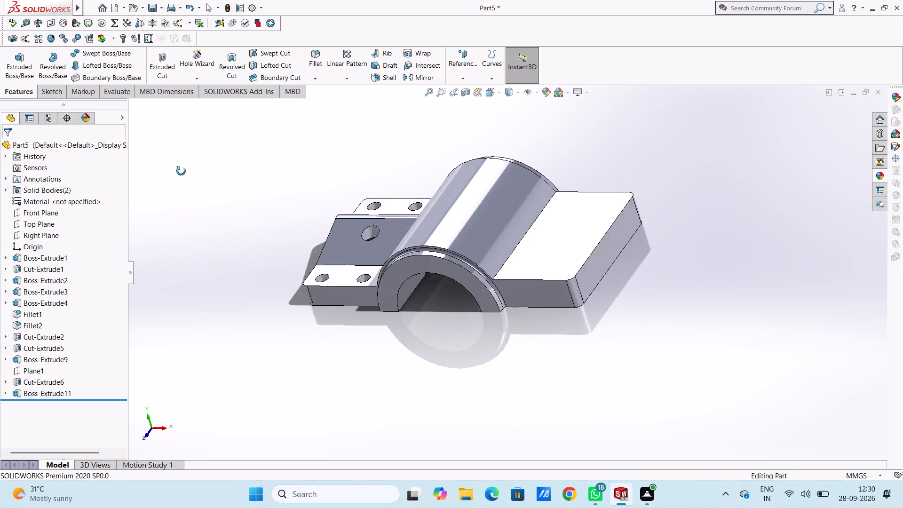
pyautogui.moveTo(181, 171); pyautogui.dragTo(198, 323, button='middle')
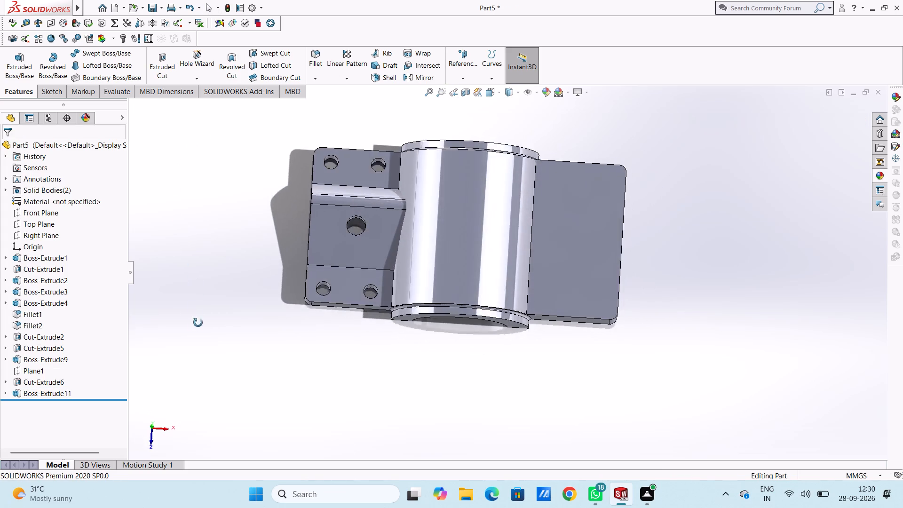
pyautogui.moveTo(198, 323); pyautogui.dragTo(209, 340, button='middle')
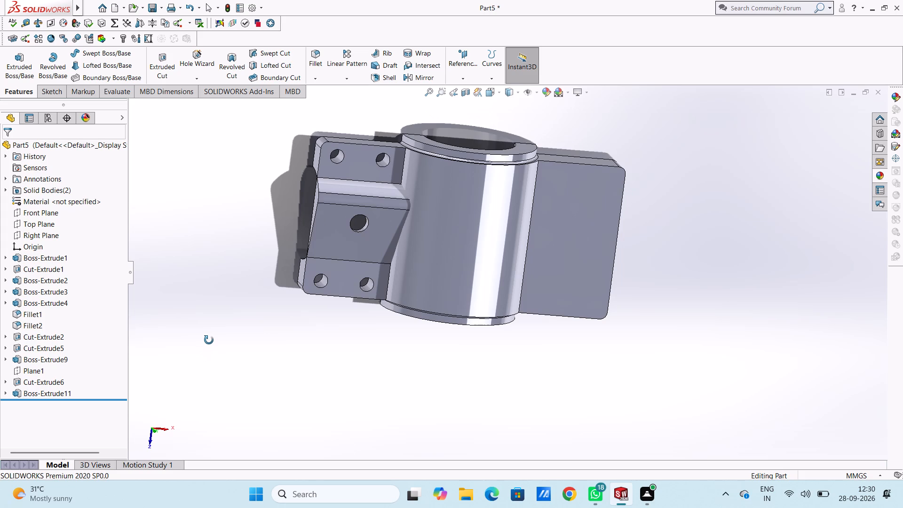
pyautogui.moveTo(209, 340); pyautogui.dragTo(209, 340, button='middle')
pyautogui.scroll(1, 209, 340)
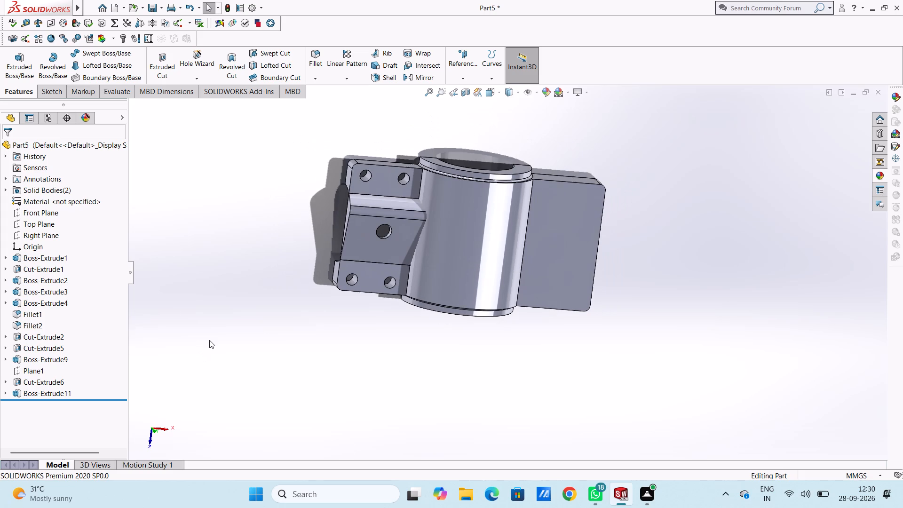
pyautogui.hotkey('ctrl', '2')
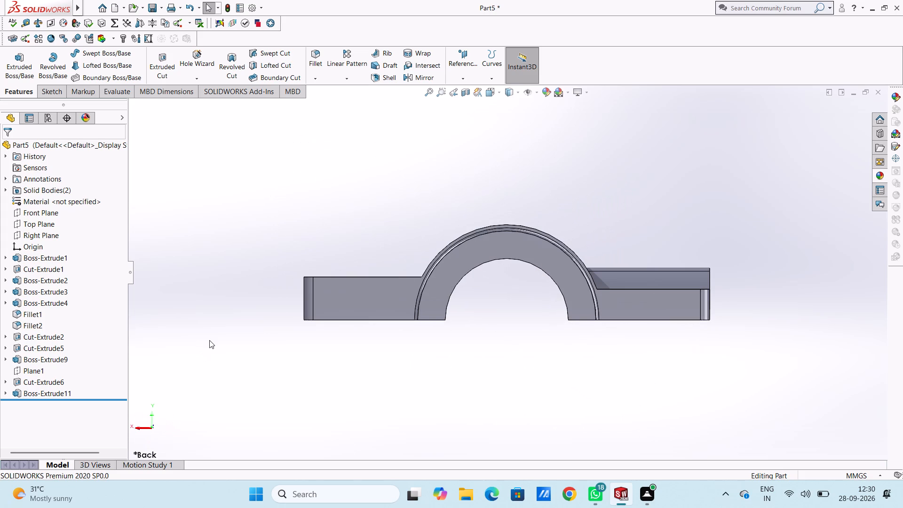
# On the plain flange's outer end face, sketch a 44 mm midpoint line along the upper edge, centred on that edge's midpoint.
pyautogui.hotkey('ctrl', '4')
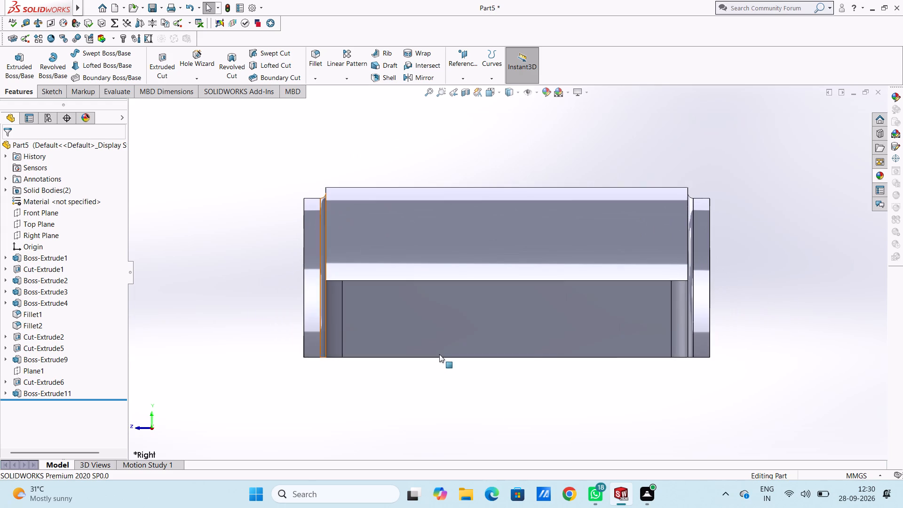
pyautogui.click(535, 329)
pyautogui.click(574, 300)
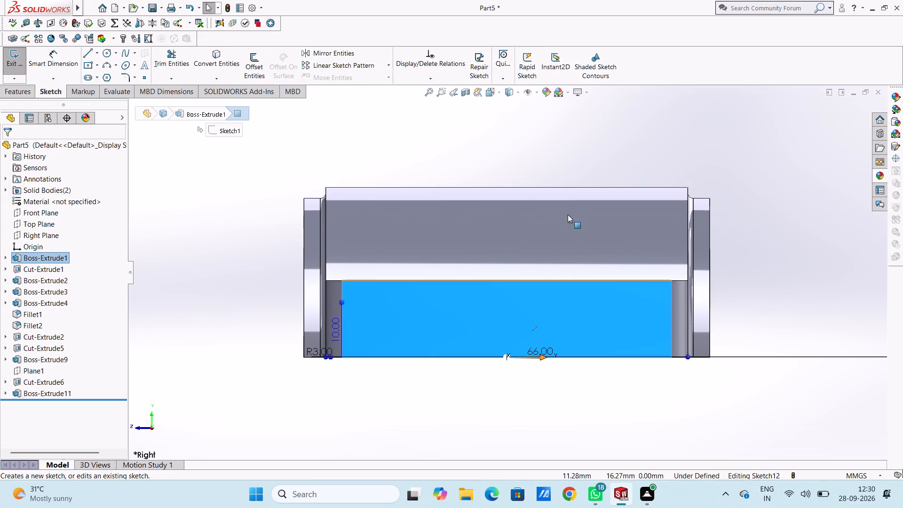
pyautogui.click(576, 162)
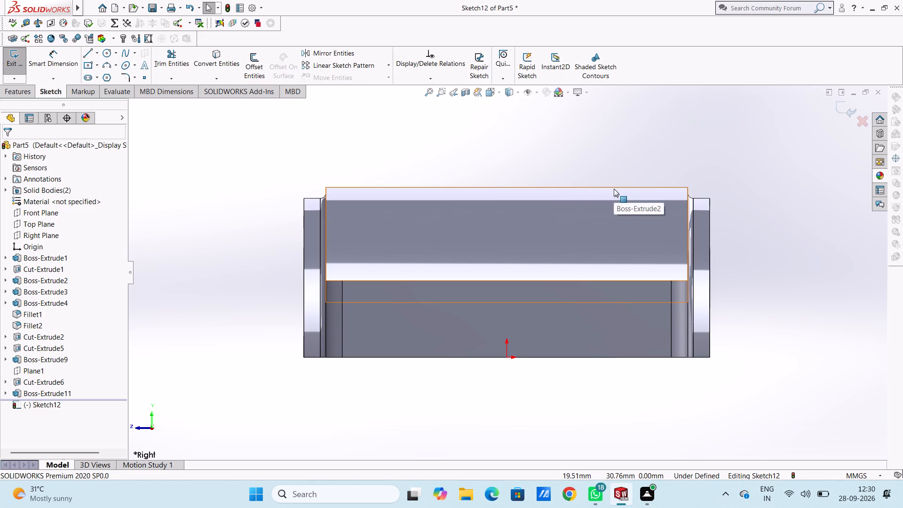
pyautogui.click(97, 54)
pyautogui.click(104, 88)
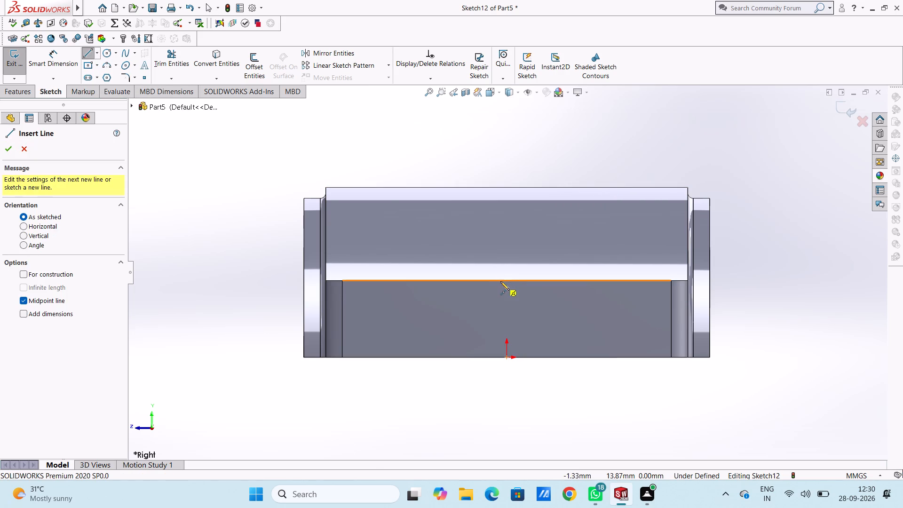
pyautogui.click(506, 279)
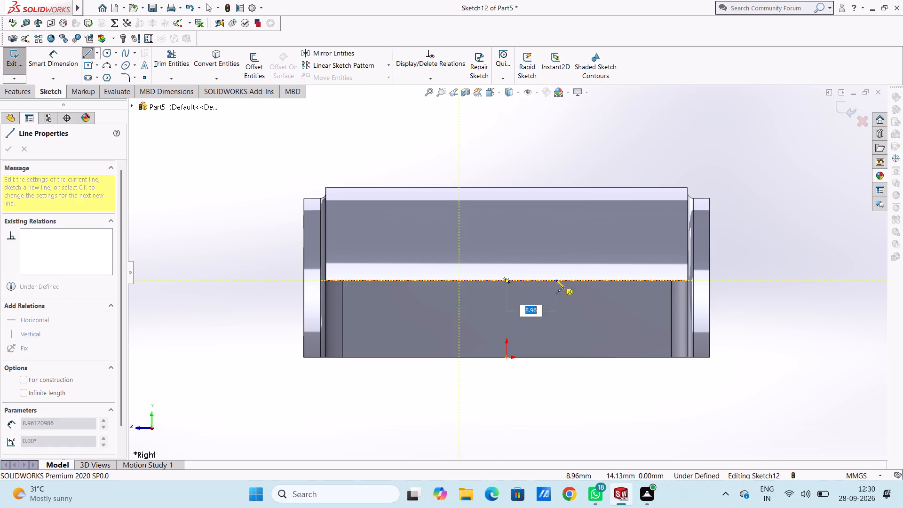
pyautogui.write('22')
pyautogui.press('Return')
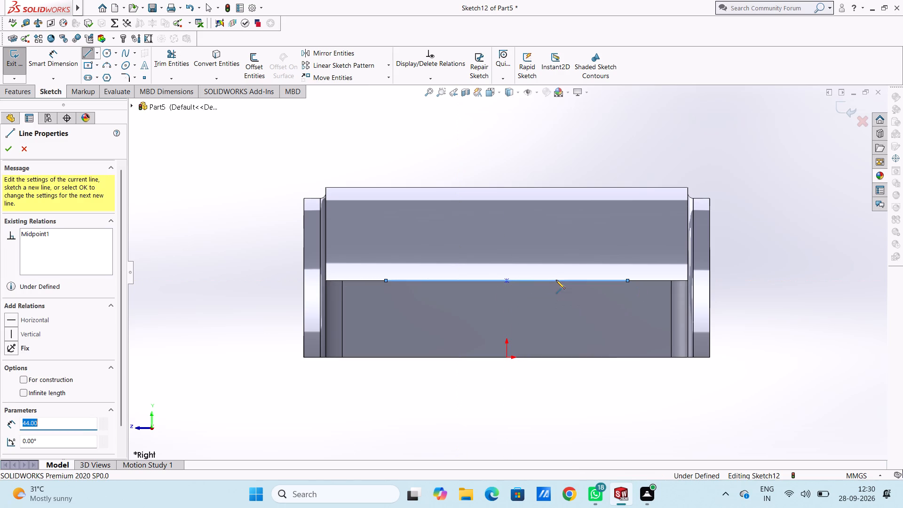
pyautogui.press('Escape')
pyautogui.press('Escape')
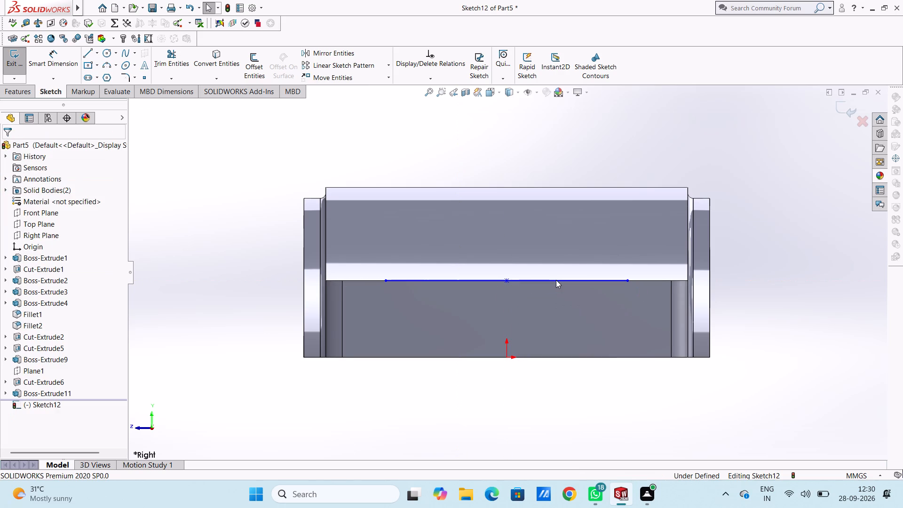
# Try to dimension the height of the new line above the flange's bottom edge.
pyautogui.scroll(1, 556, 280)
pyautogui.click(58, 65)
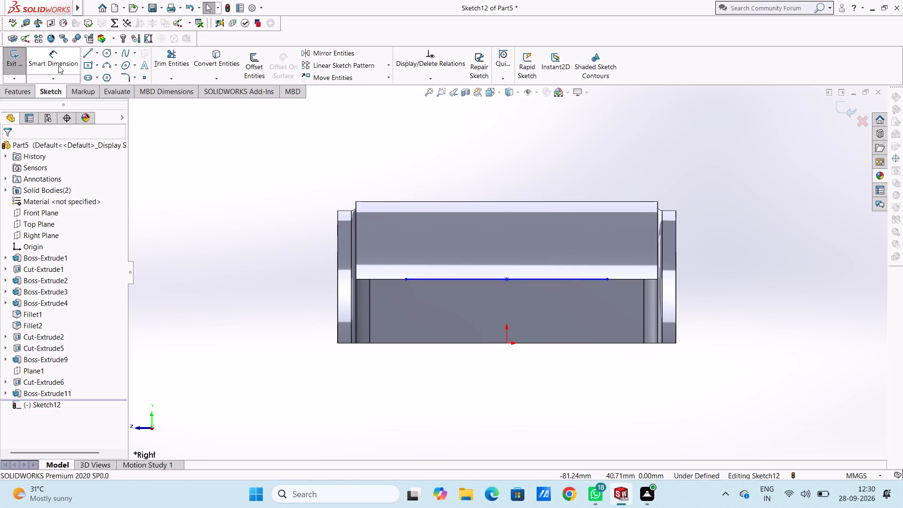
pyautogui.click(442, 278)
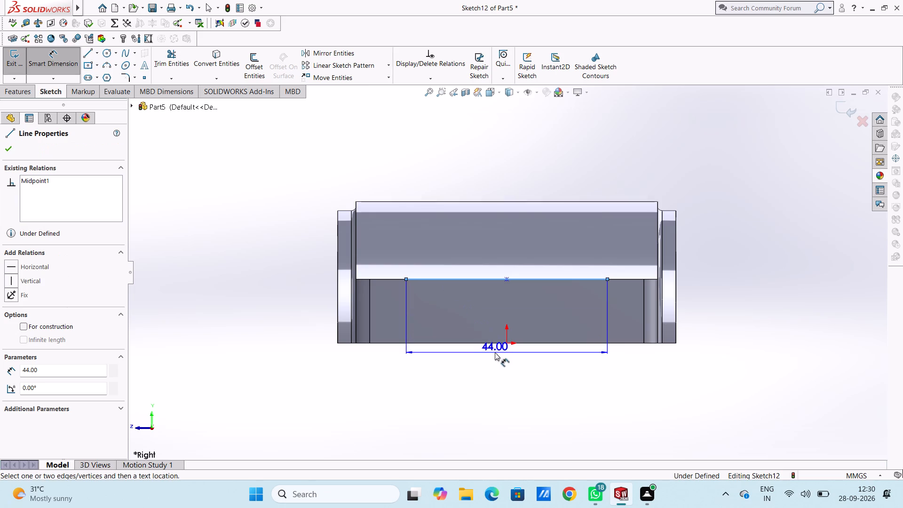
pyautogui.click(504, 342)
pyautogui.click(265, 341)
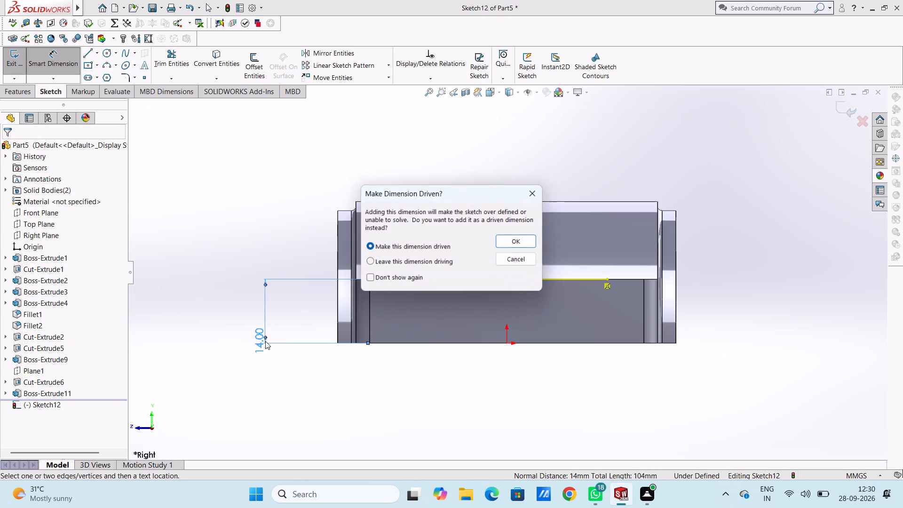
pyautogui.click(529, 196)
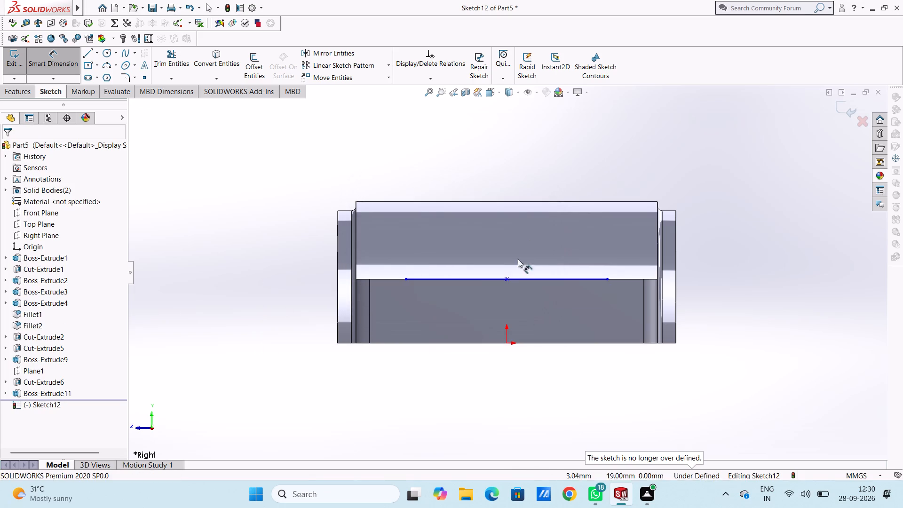
# Dimension the horizontal distance from the new line's front end to its midpoint.
pyautogui.click(404, 278)
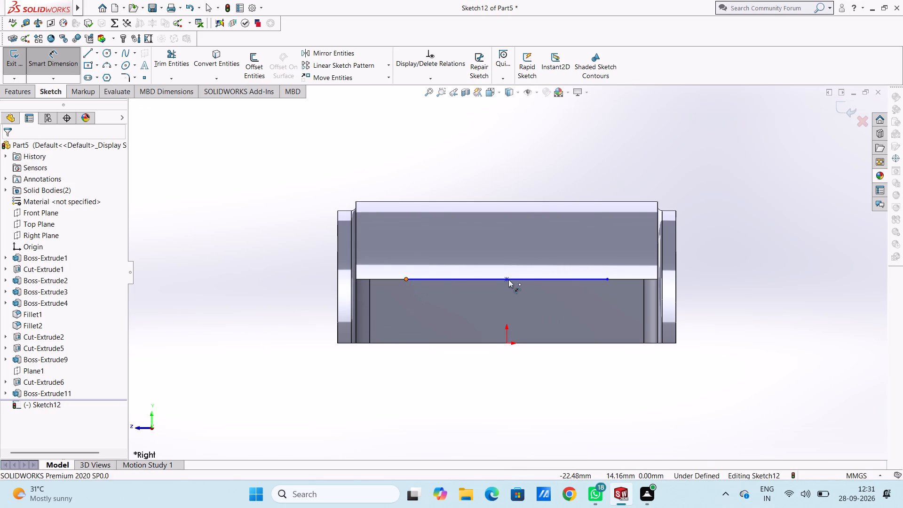
pyautogui.click(510, 280)
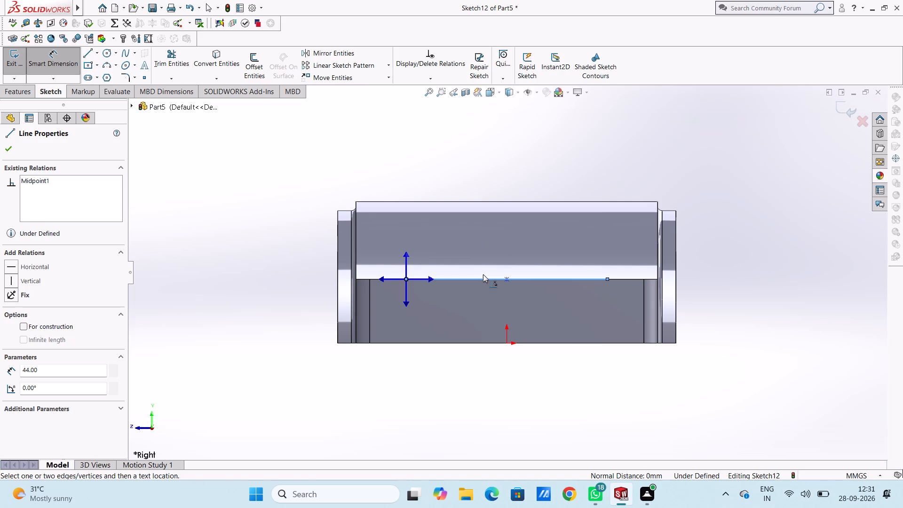
pyautogui.press('Escape')
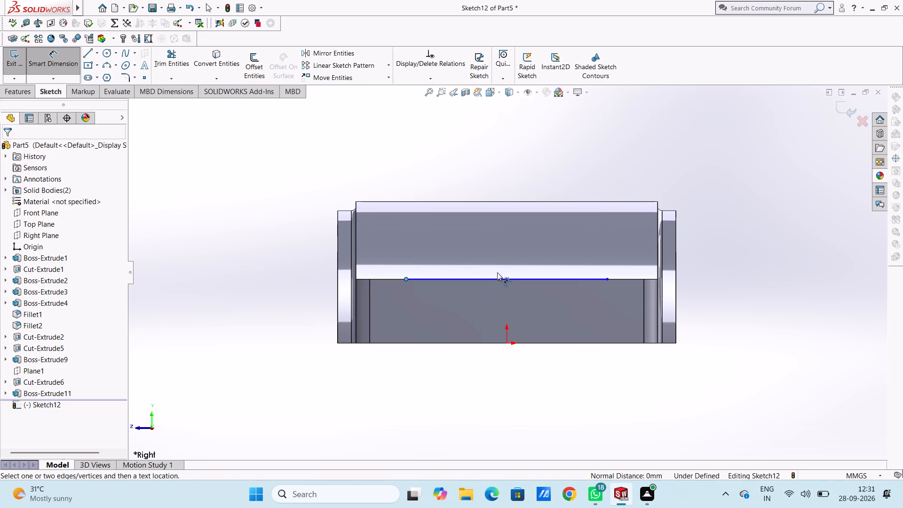
pyautogui.click(505, 281)
pyautogui.click(469, 146)
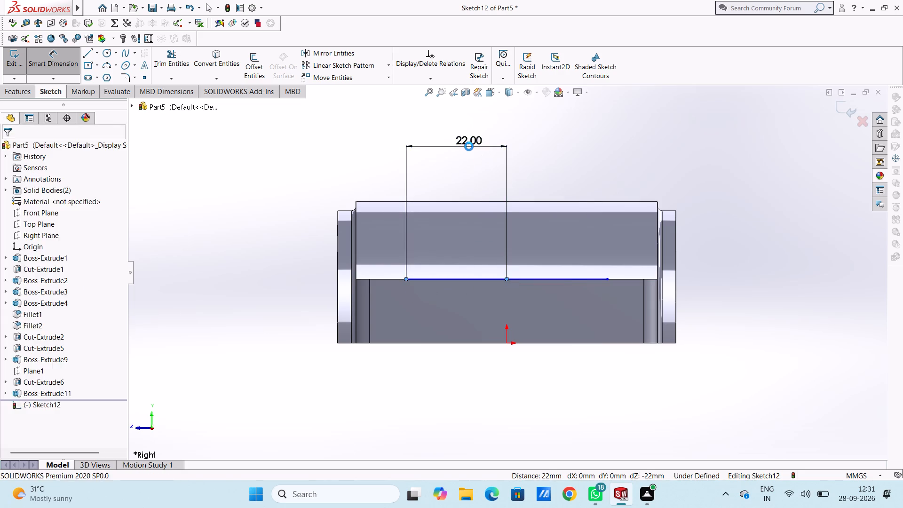
pyautogui.click(426, 131)
pyautogui.click(378, 135)
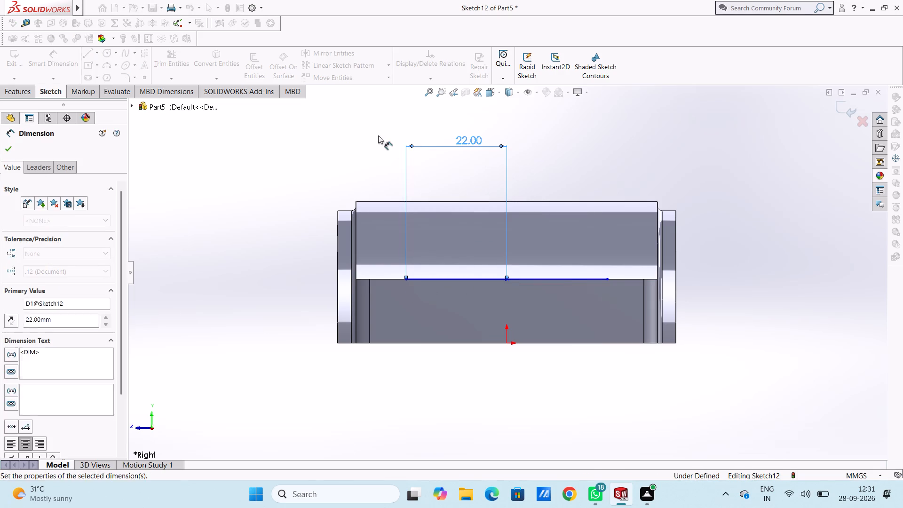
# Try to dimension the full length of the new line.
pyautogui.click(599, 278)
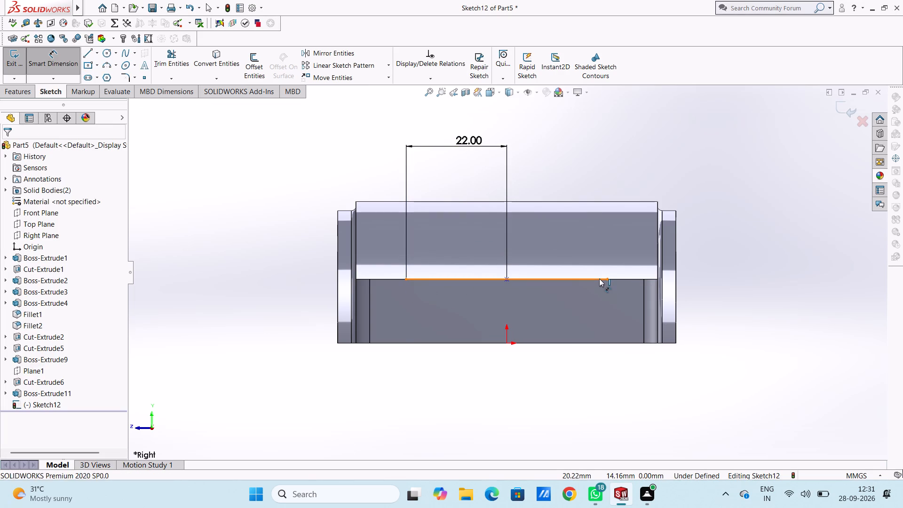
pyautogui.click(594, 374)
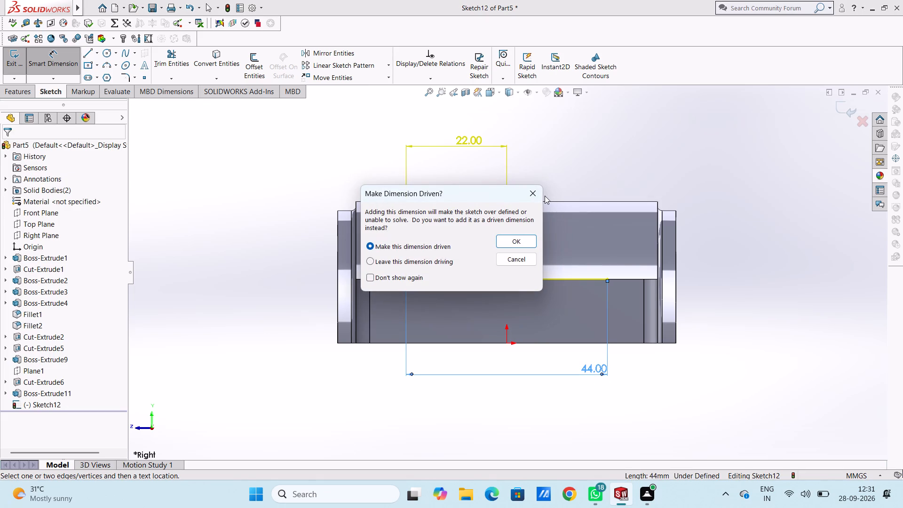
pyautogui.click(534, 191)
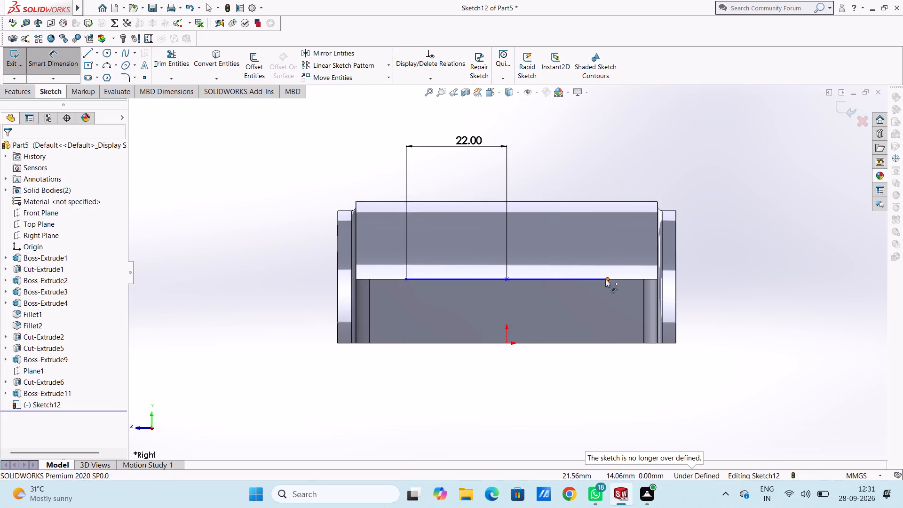
# Dimension the horizontal distance from the line's rear end to the rear edge of the arch body.
pyautogui.click(608, 279)
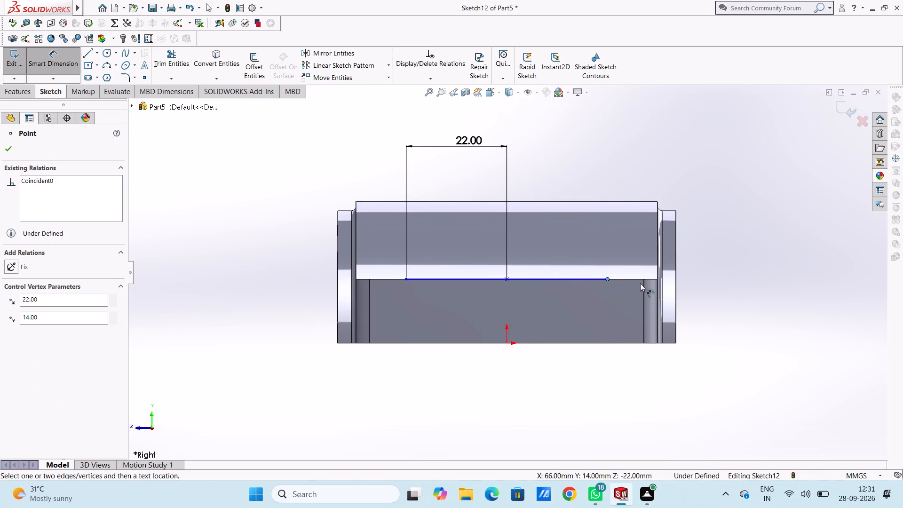
pyautogui.click(657, 251)
pyautogui.click(642, 431)
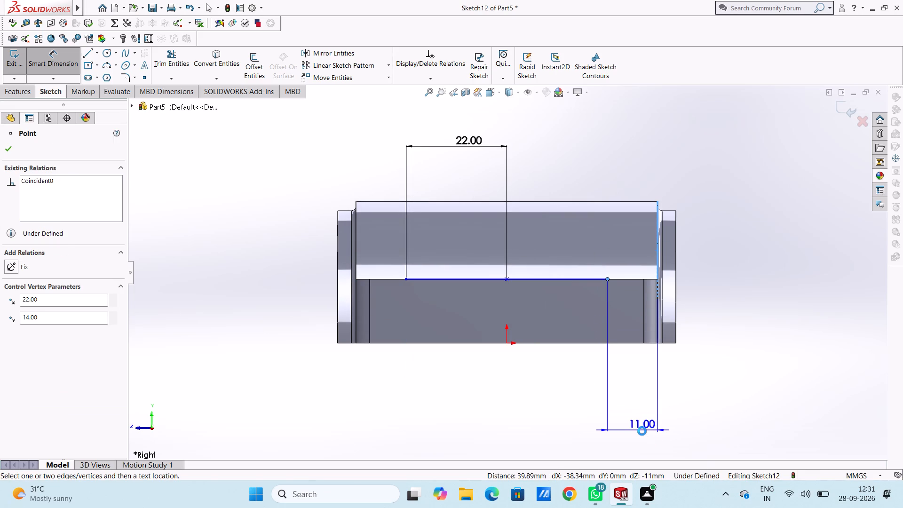
pyautogui.click(602, 419)
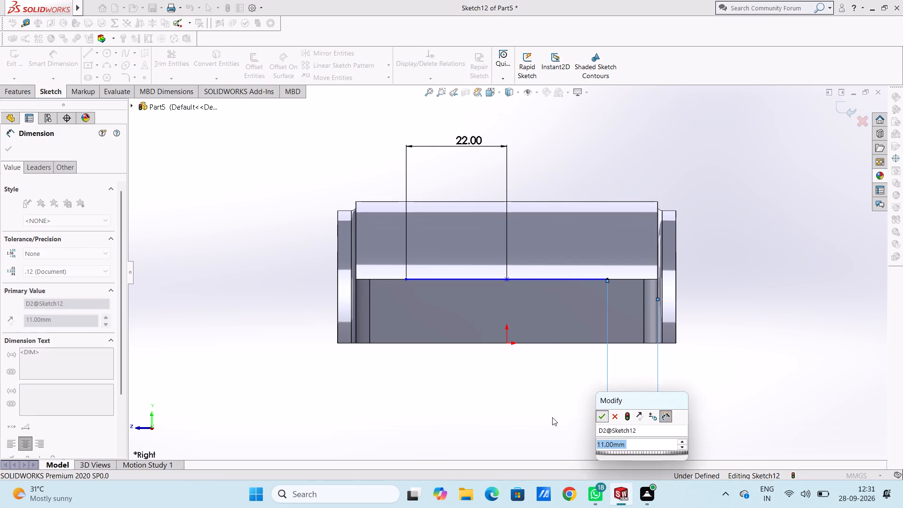
pyautogui.click(550, 417)
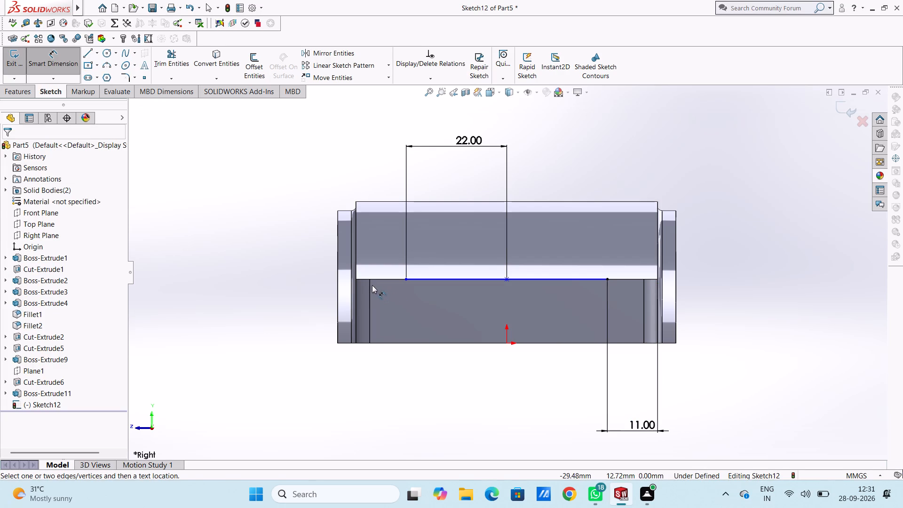
# Dimension the horizontal distance from the line's front end to the flange's nearby front vertical edge.
pyautogui.click(370, 284)
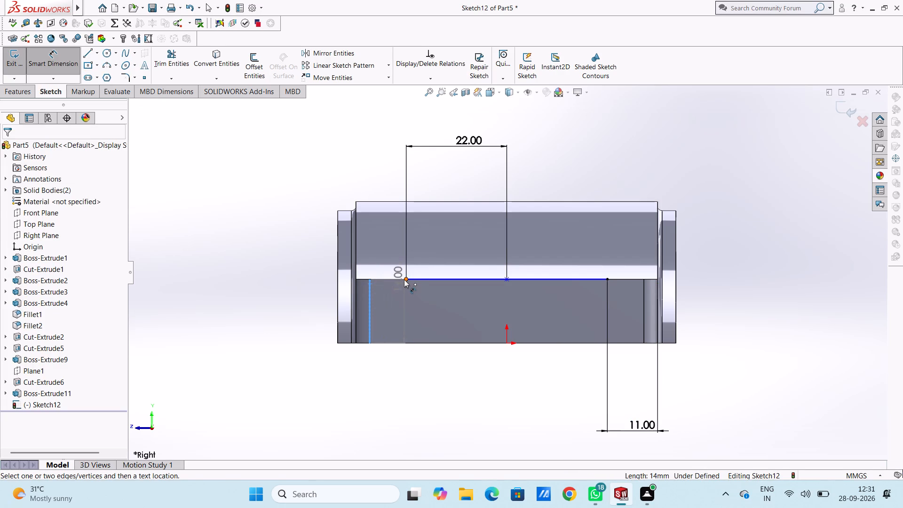
pyautogui.click(404, 279)
pyautogui.click(404, 418)
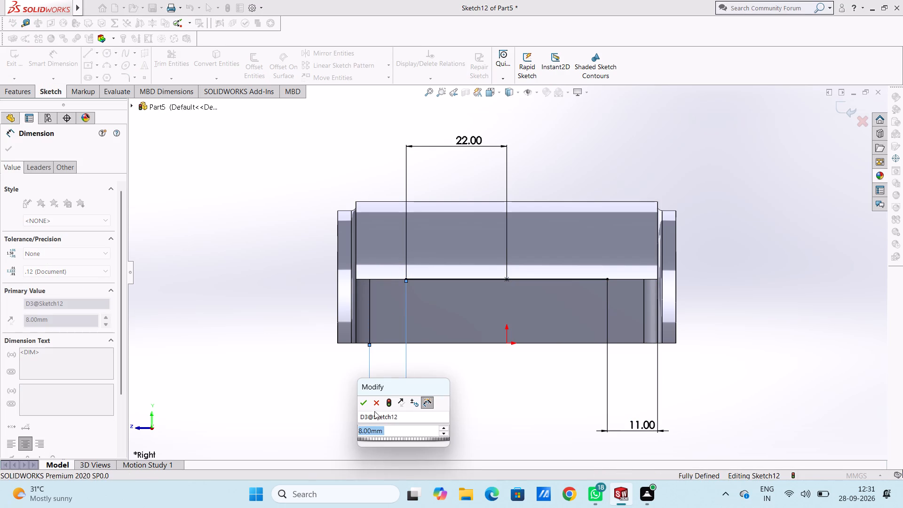
pyautogui.click(365, 405)
pyautogui.click(337, 385)
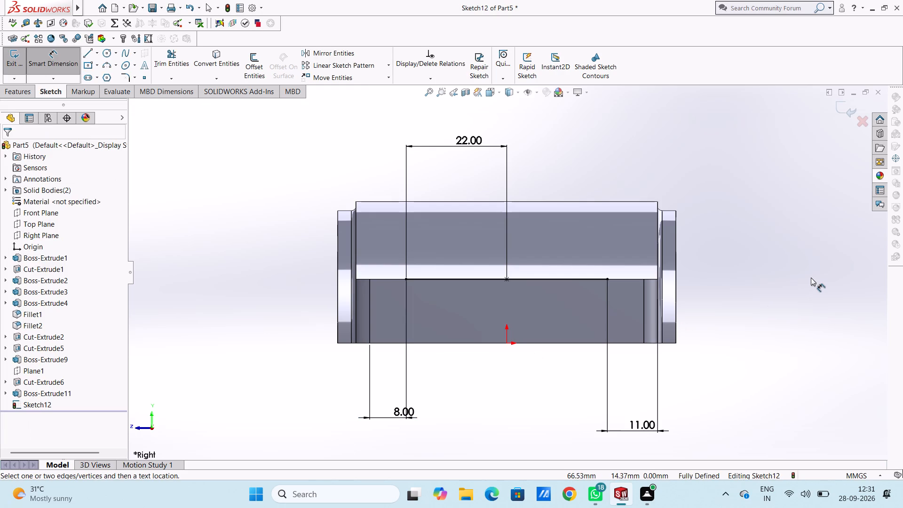
# Sketch a 27 mm vertical line up from the line's front end, a 44 mm horizontal top line, and a vertical line down to the rear end.
pyautogui.scroll(2, 264, 225)
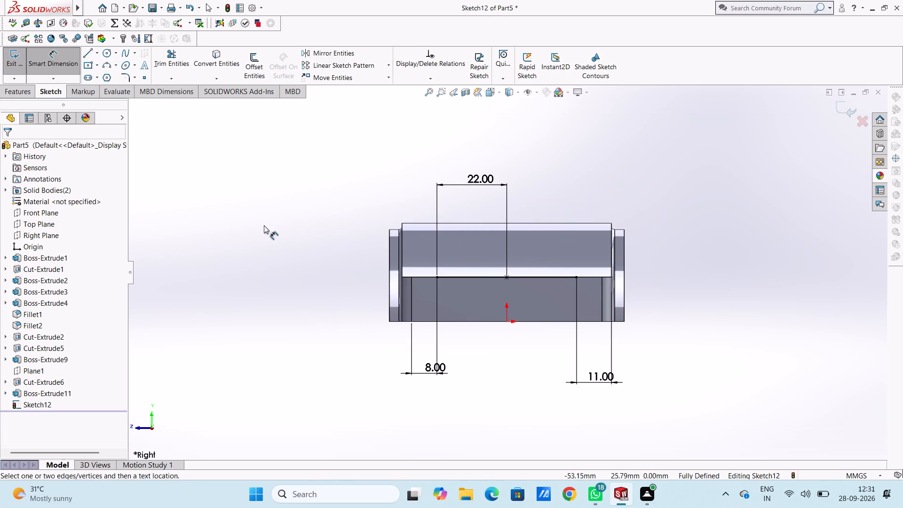
pyautogui.click(82, 54)
pyautogui.scroll(-2, 469, 211)
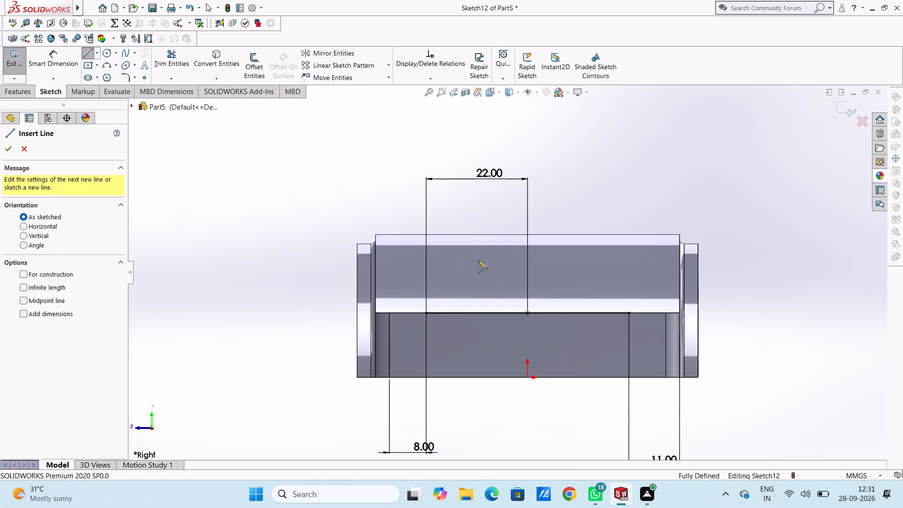
pyautogui.click(426, 315)
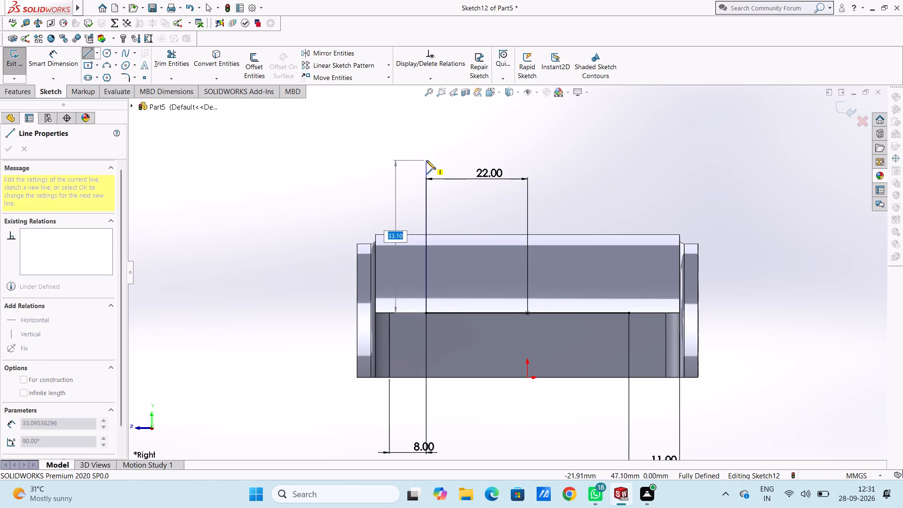
pyautogui.write('27')
pyautogui.press('Return')
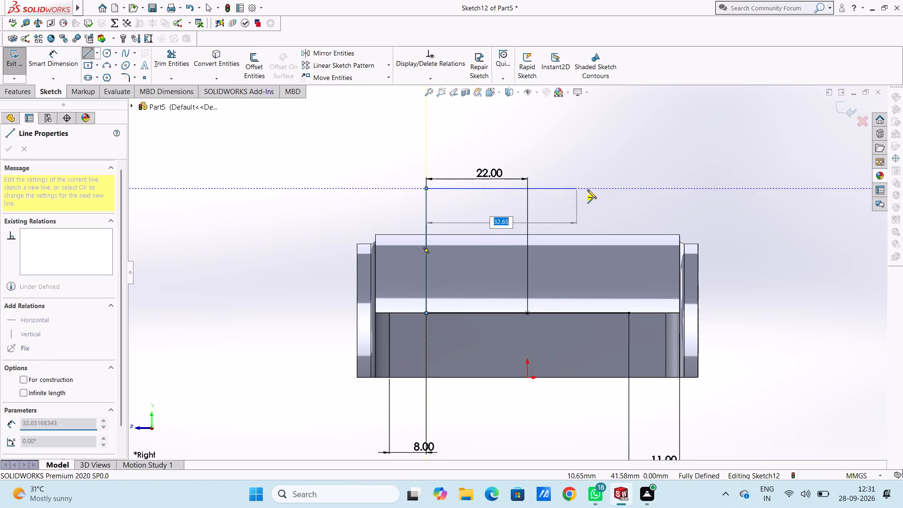
pyautogui.click(629, 189)
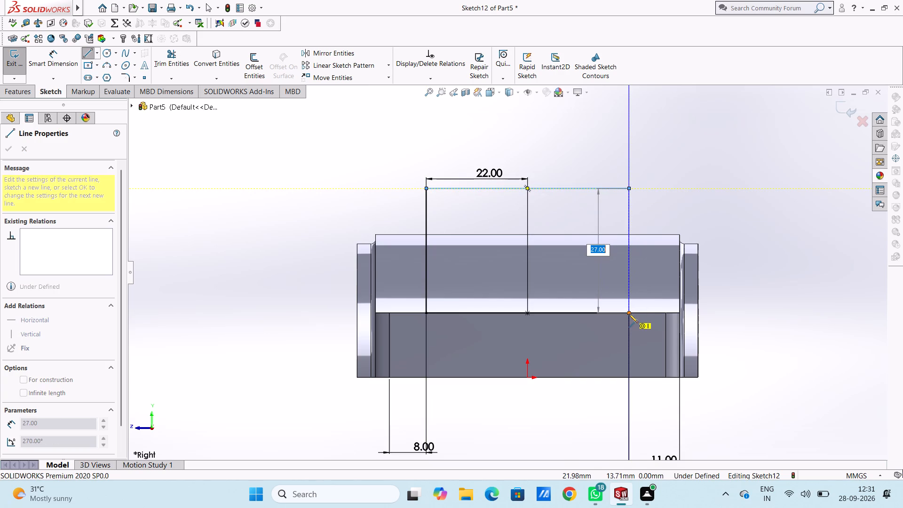
pyautogui.click(629, 313)
pyautogui.press('Escape')
pyautogui.press('Escape')
pyautogui.press('Escape')
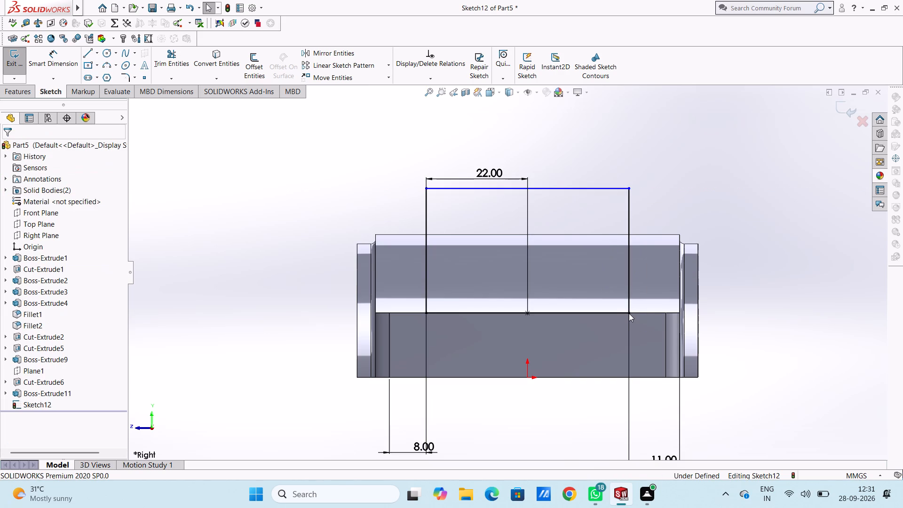
# Dimension the height of the rectangle's front vertical line.
pyautogui.click(64, 56)
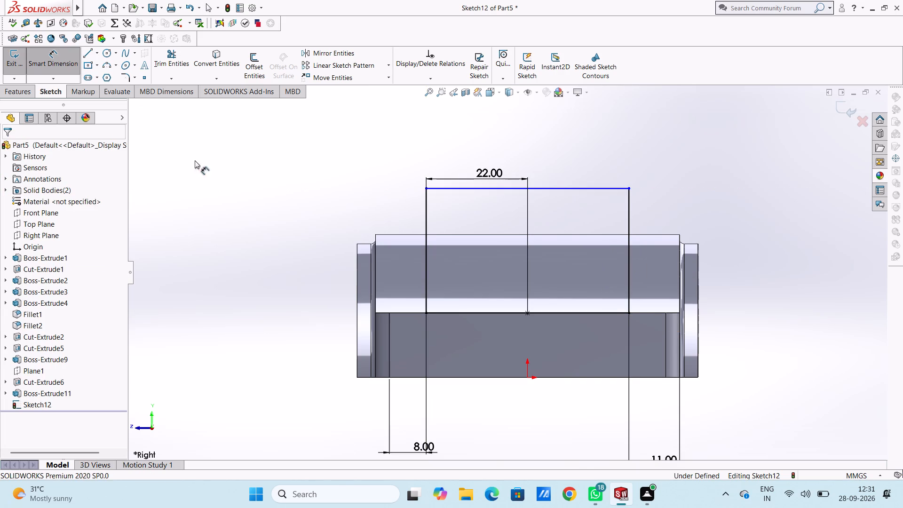
pyautogui.click(424, 224)
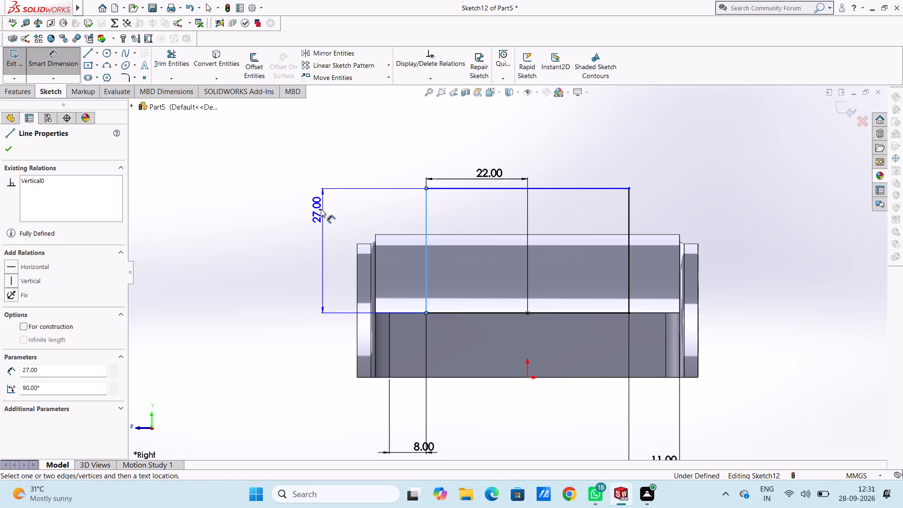
pyautogui.click(321, 208)
pyautogui.click(280, 193)
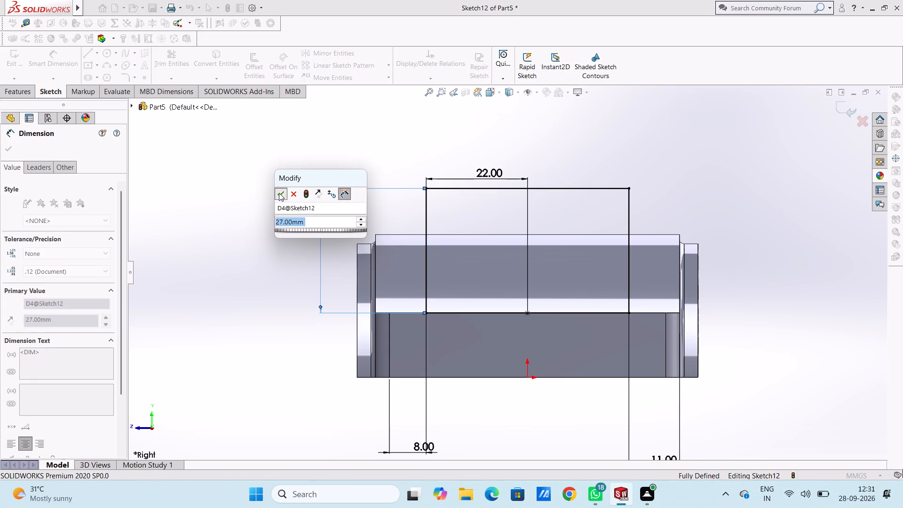
pyautogui.click(271, 190)
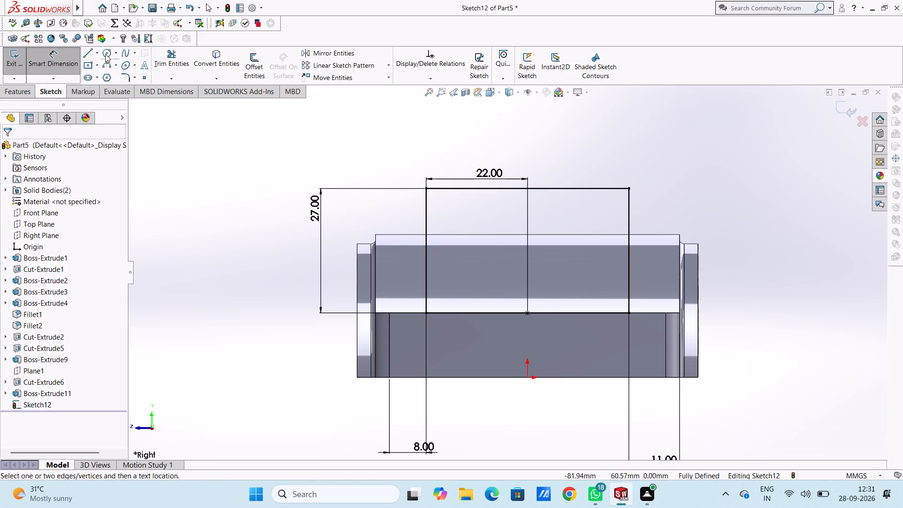
# Sketch two concentric circles of 10 mm and 6 mm radius centred on the midpoint of the rectangle's top line.
pyautogui.click(105, 54)
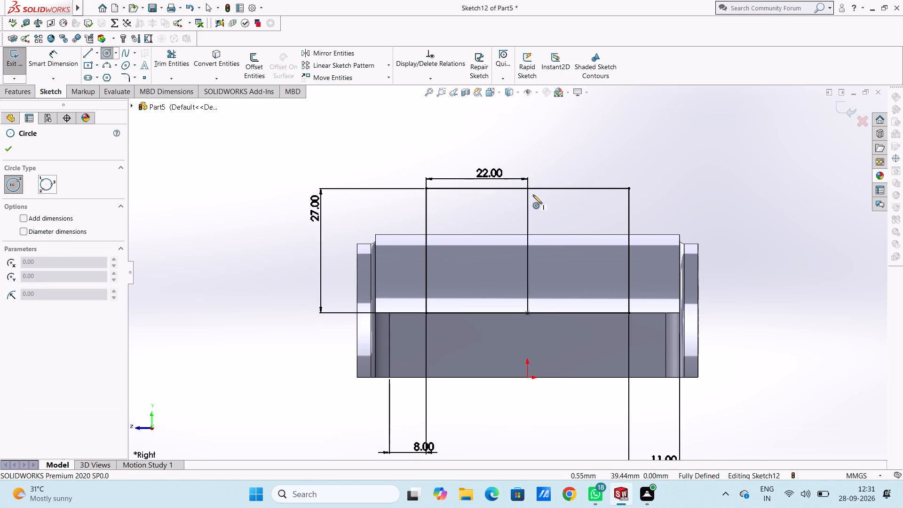
pyautogui.click(528, 188)
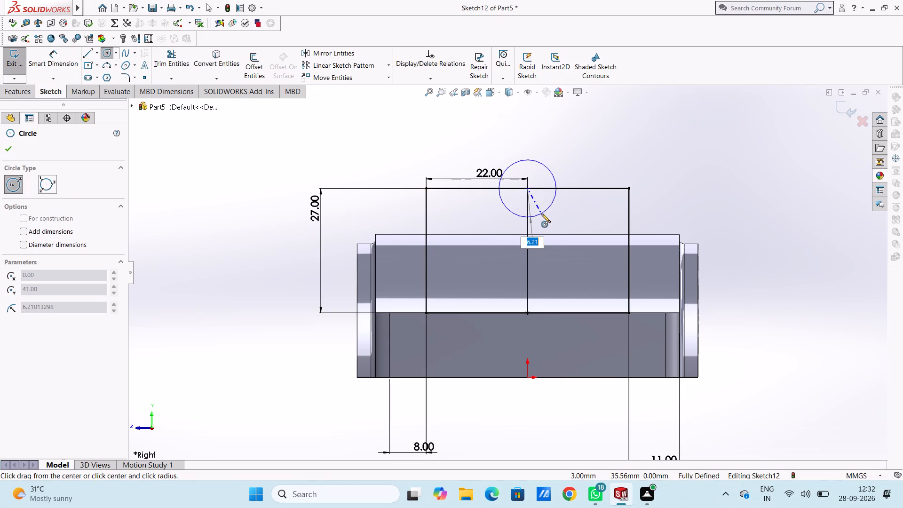
pyautogui.write('10')
pyautogui.press('Return')
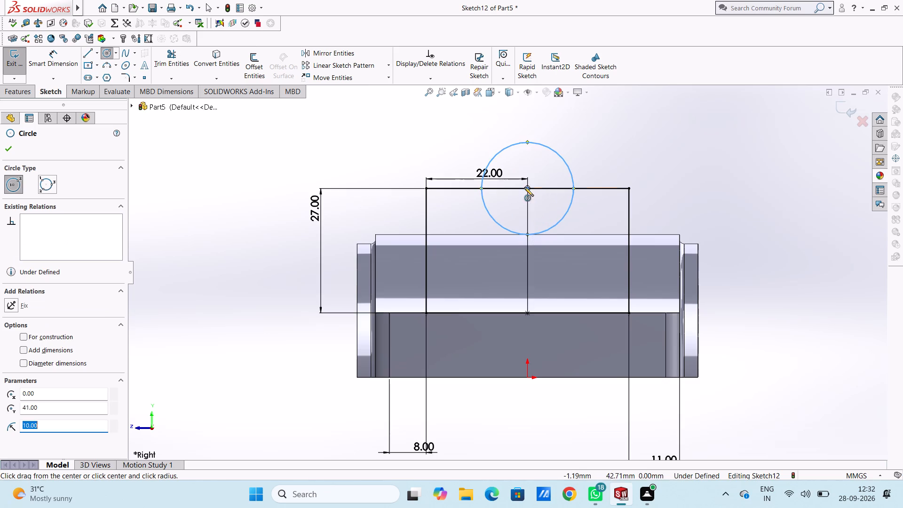
pyautogui.click(527, 187)
pyautogui.press('6')
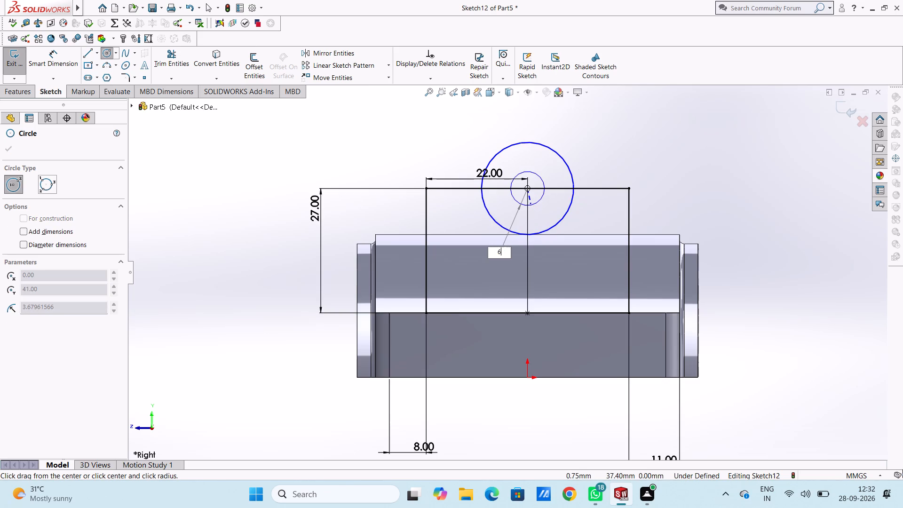
pyautogui.press('Return')
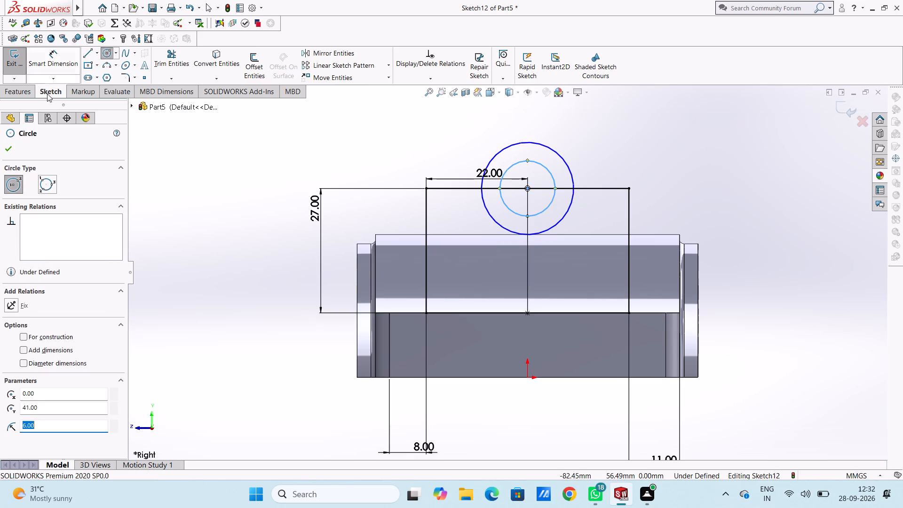
pyautogui.click(8, 145)
# Dimension the diameters of the outer and inner circles.
pyautogui.click(56, 51)
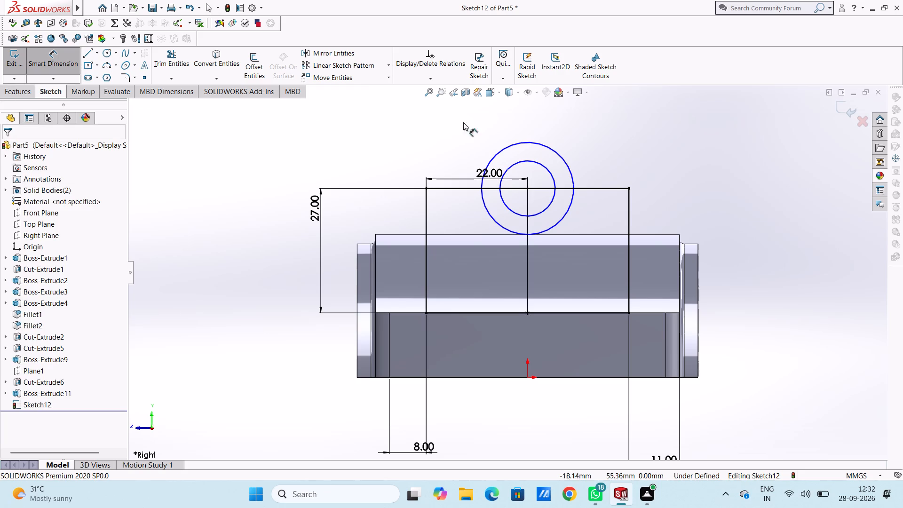
pyautogui.click(543, 143)
pyautogui.click(790, 135)
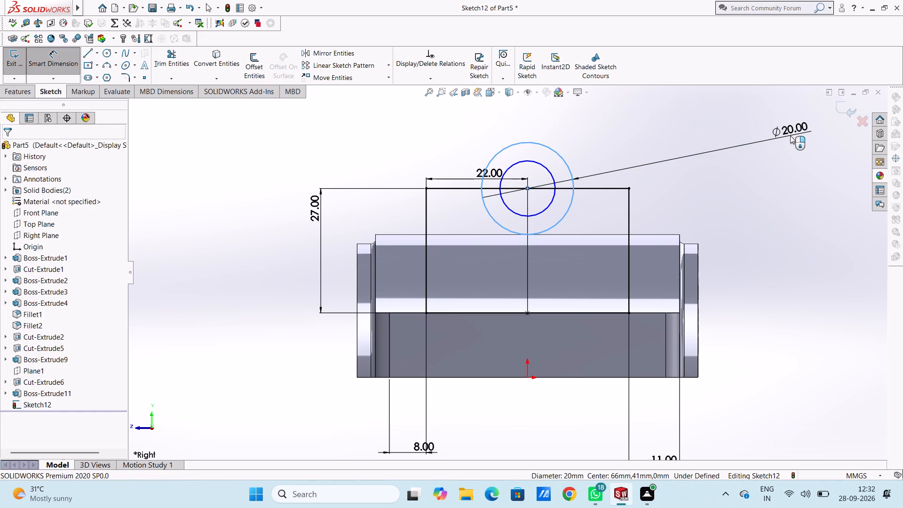
pyautogui.click(749, 125)
pyautogui.click(679, 127)
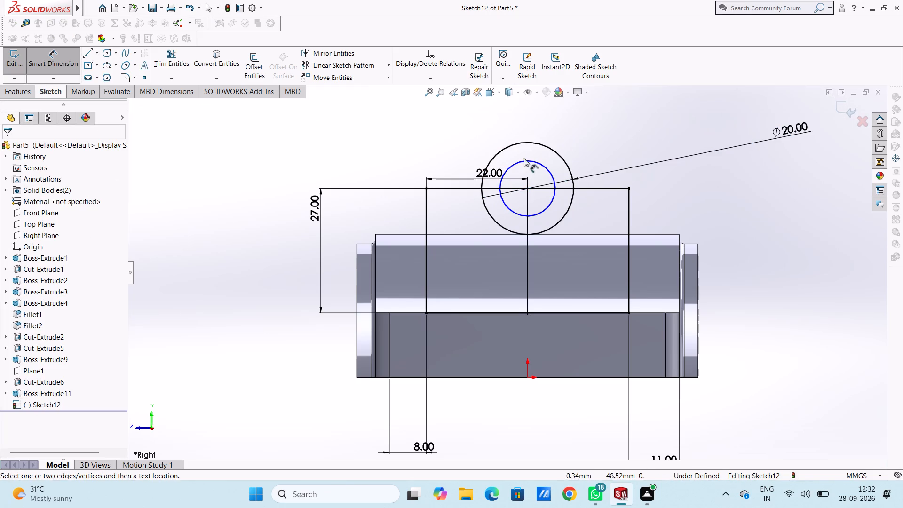
pyautogui.click(530, 163)
pyautogui.click(691, 127)
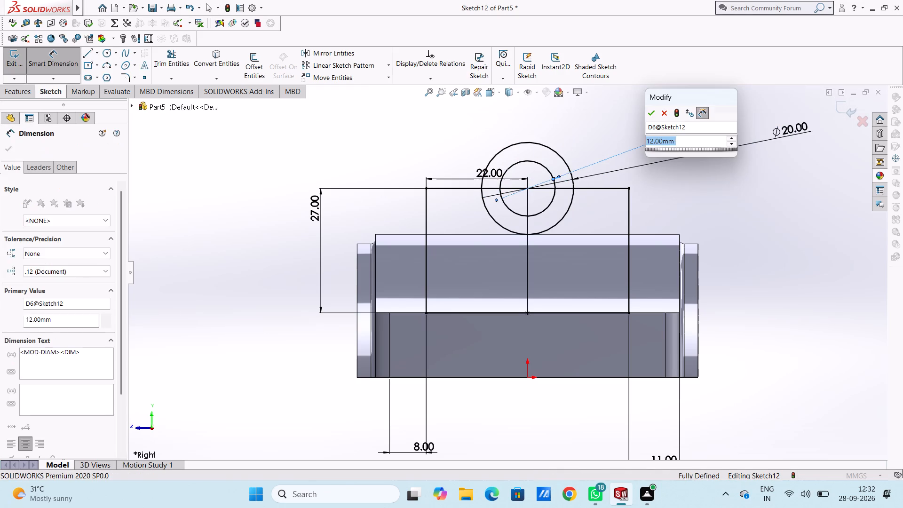
pyautogui.click(650, 113)
pyautogui.click(616, 120)
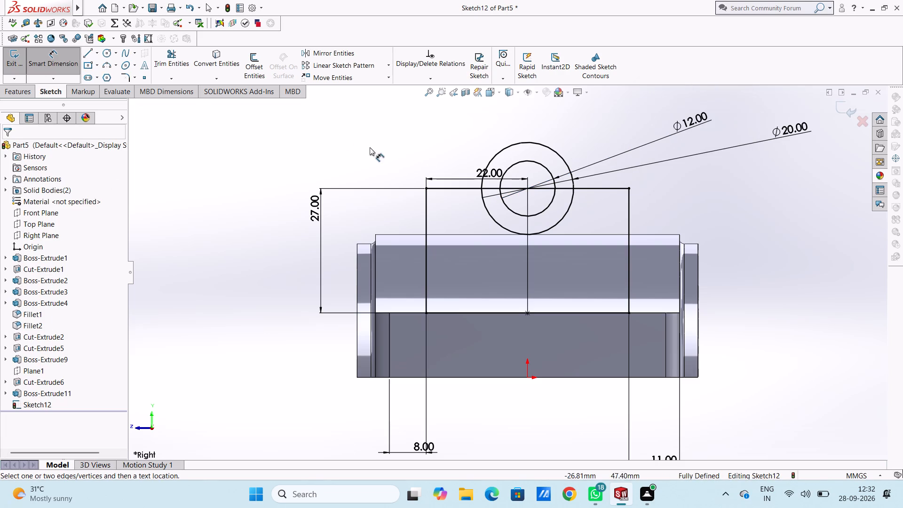
# Trim away the portions of the rectangle's top line that lie inside the two concentric circles.
pyautogui.click(178, 55)
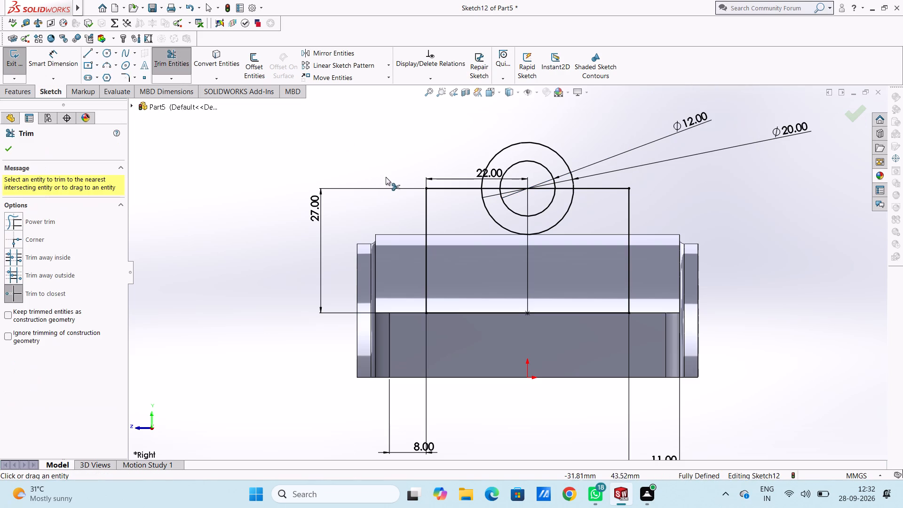
pyautogui.click(484, 187)
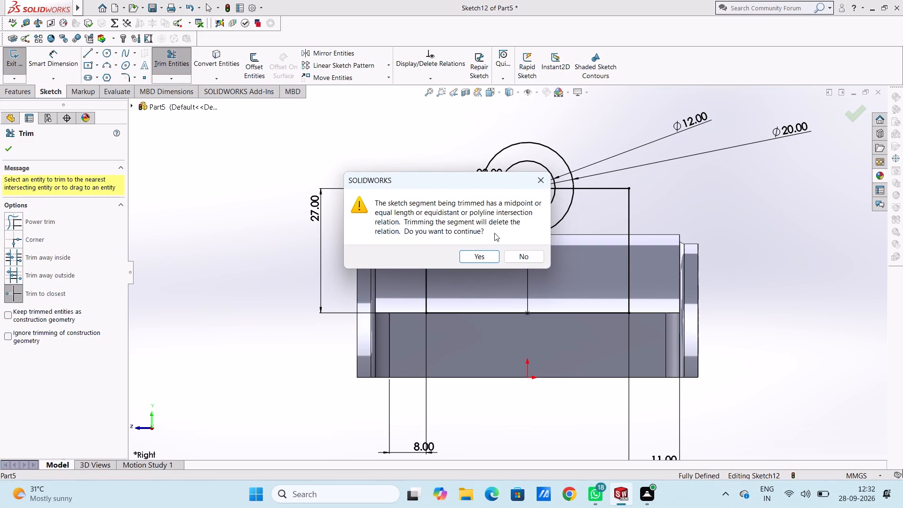
pyautogui.click(485, 259)
pyautogui.click(503, 189)
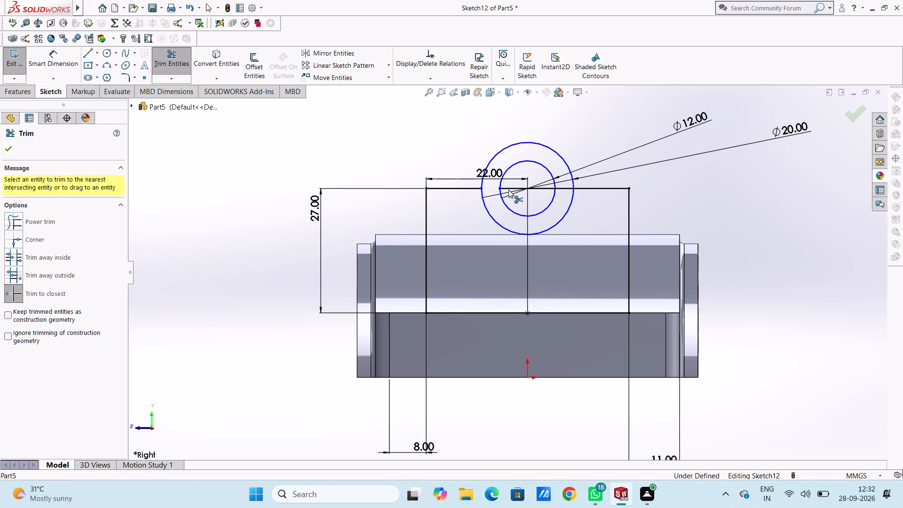
pyautogui.click(537, 189)
pyautogui.click(561, 188)
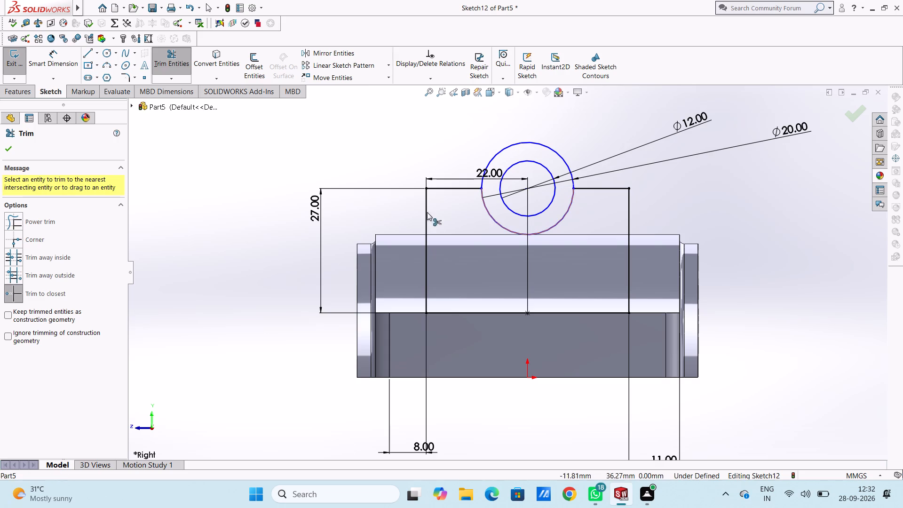
# Dimension the vertical distance from the origin to the centre of the concentric circles.
pyautogui.click(53, 64)
pyautogui.scroll(3, 392, 260)
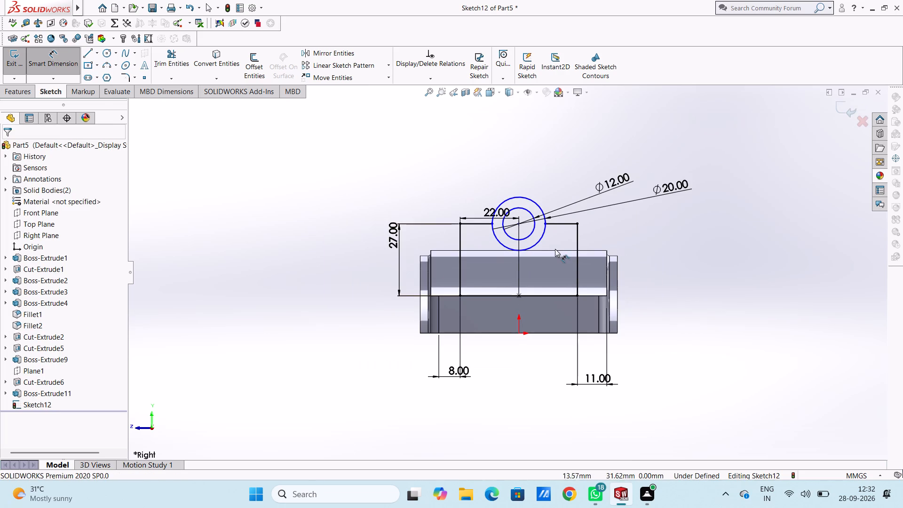
pyautogui.click(519, 222)
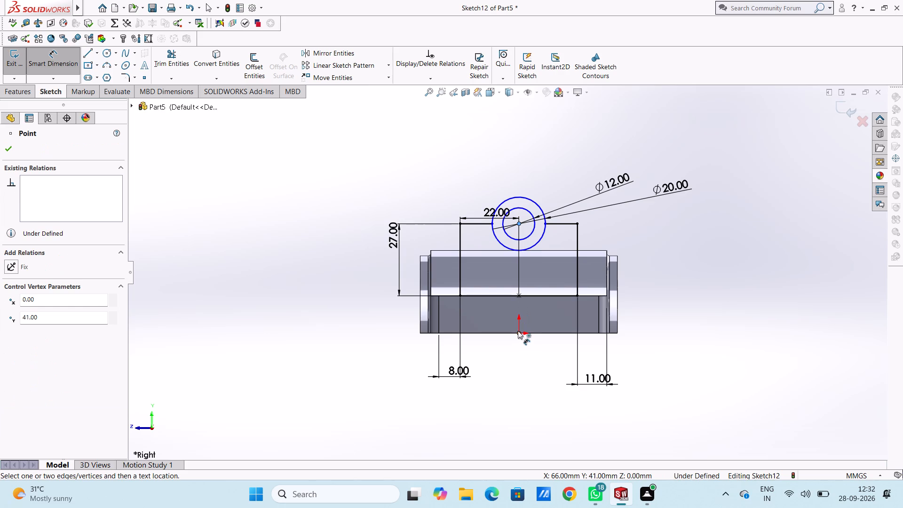
pyautogui.click(518, 331)
pyautogui.click(774, 333)
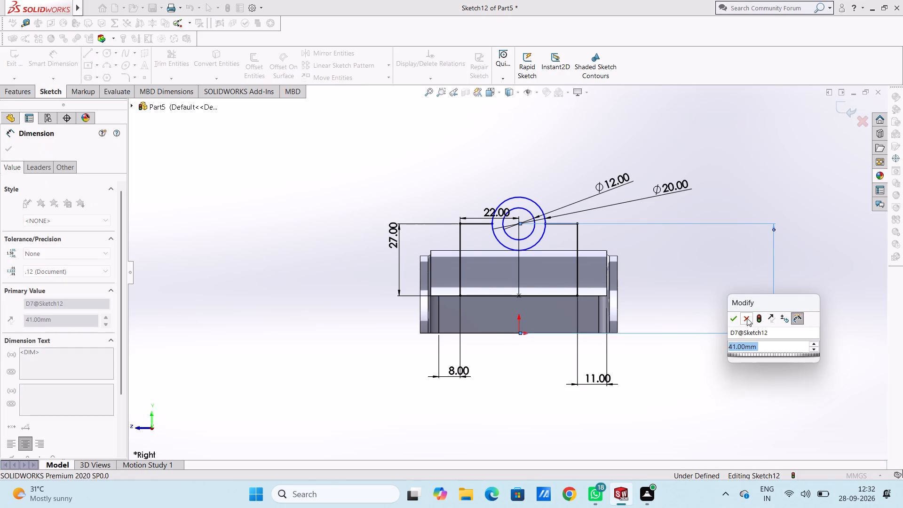
pyautogui.click(731, 314)
pyautogui.click(723, 291)
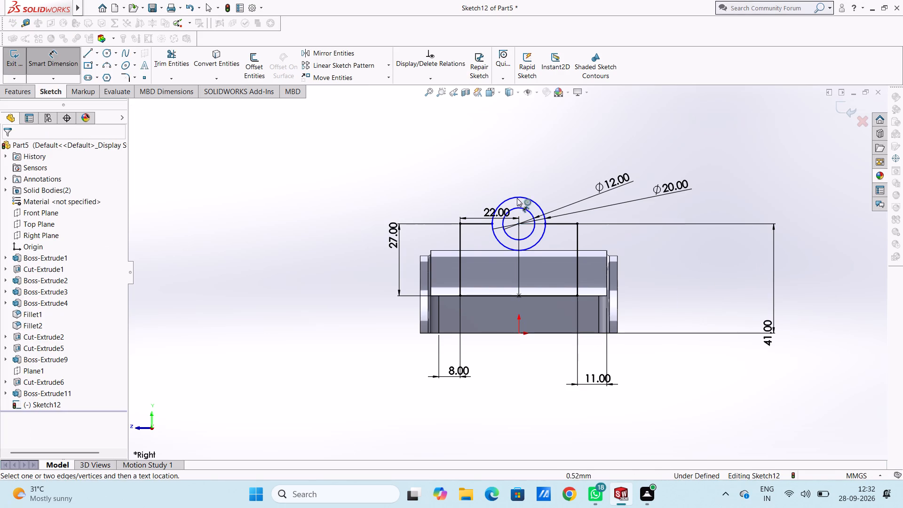
# Dimension the horizontal distance from the circles' centre to the profile's rear top corner.
pyautogui.click(517, 221)
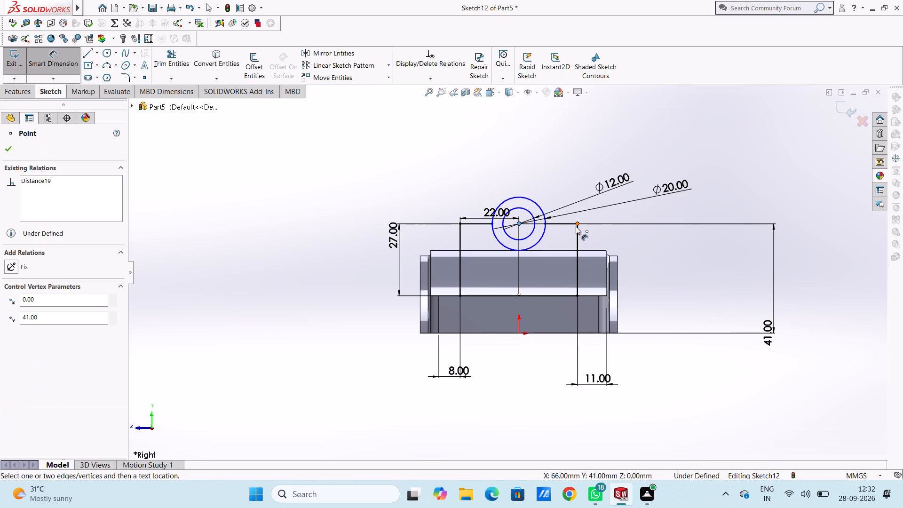
pyautogui.click(576, 226)
pyautogui.click(569, 121)
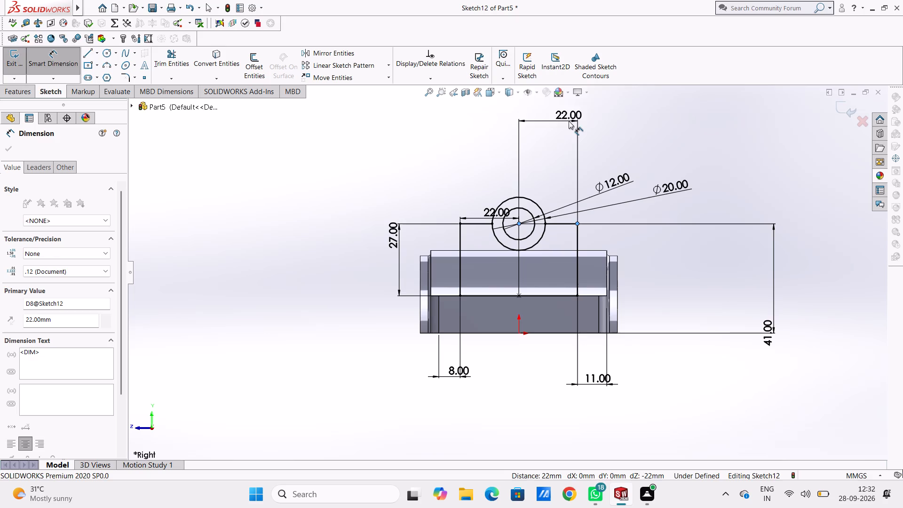
pyautogui.click(526, 107)
pyautogui.click(474, 135)
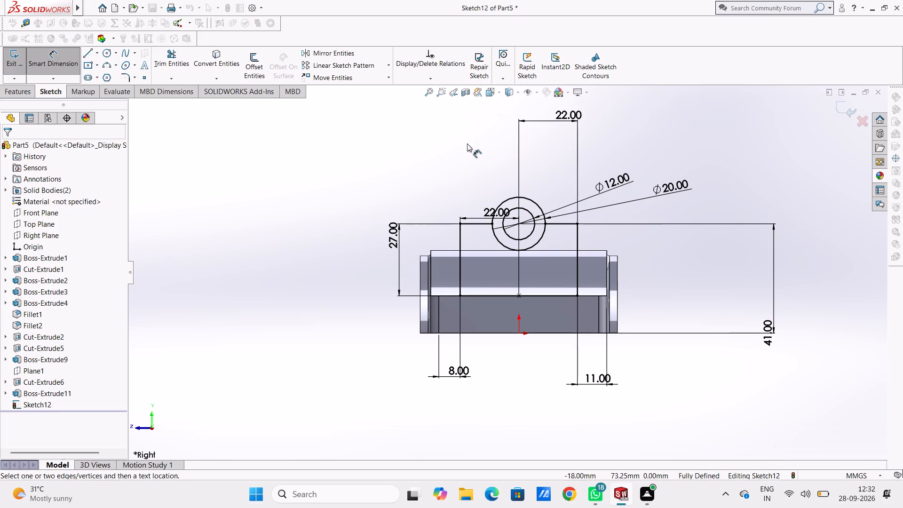
# Extrude the lug plate region and the ring around the hole 5 mm blind, reversed toward the half-ring arch.
pyautogui.scroll(1, 466, 145)
pyautogui.moveTo(450, 153); pyautogui.dragTo(491, 186, button='middle')
pyautogui.click(12, 94)
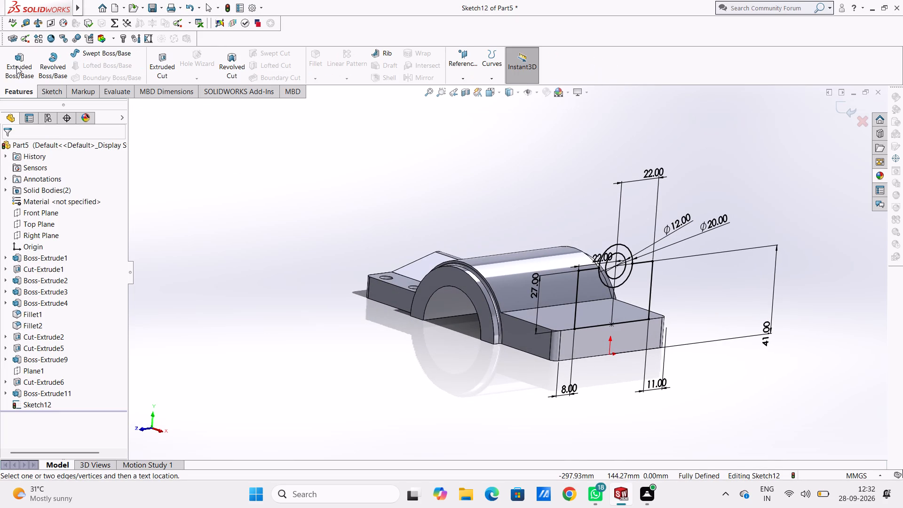
pyautogui.click(16, 64)
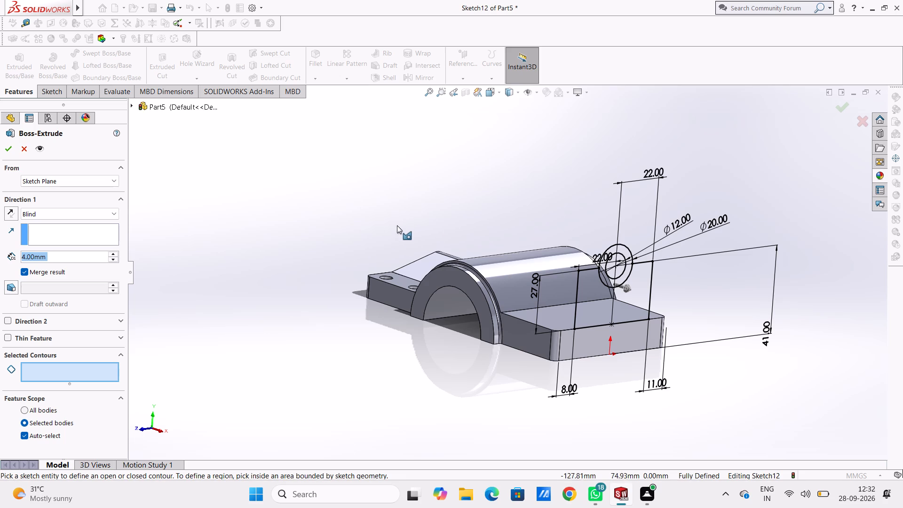
pyautogui.click(587, 306)
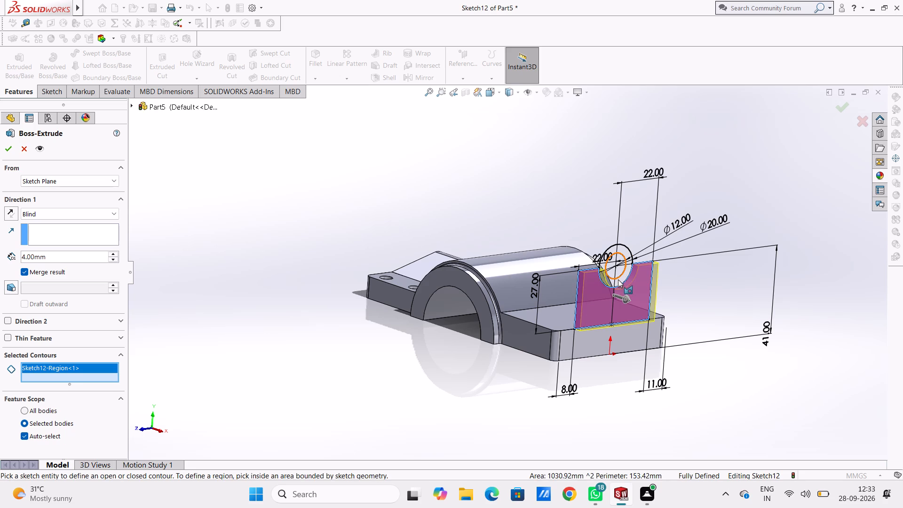
pyautogui.click(627, 253)
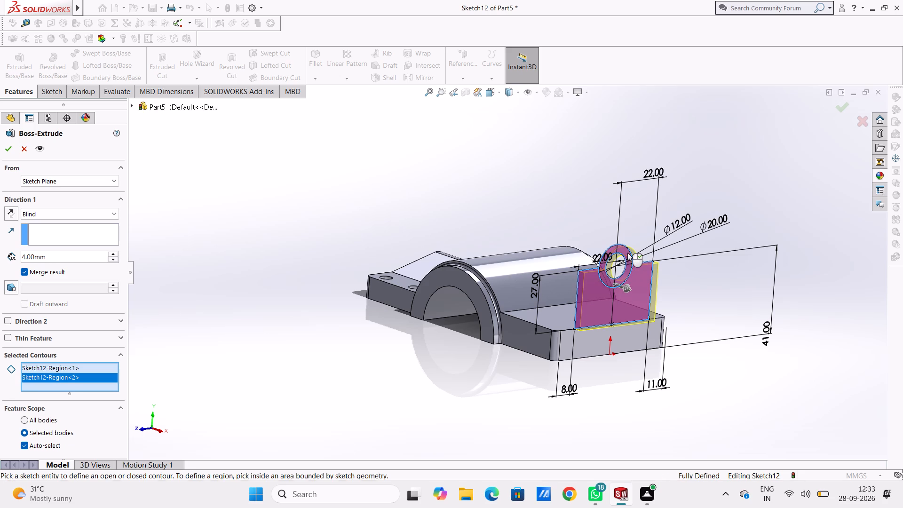
pyautogui.moveTo(269, 269); pyautogui.dragTo(308, 294, button='middle')
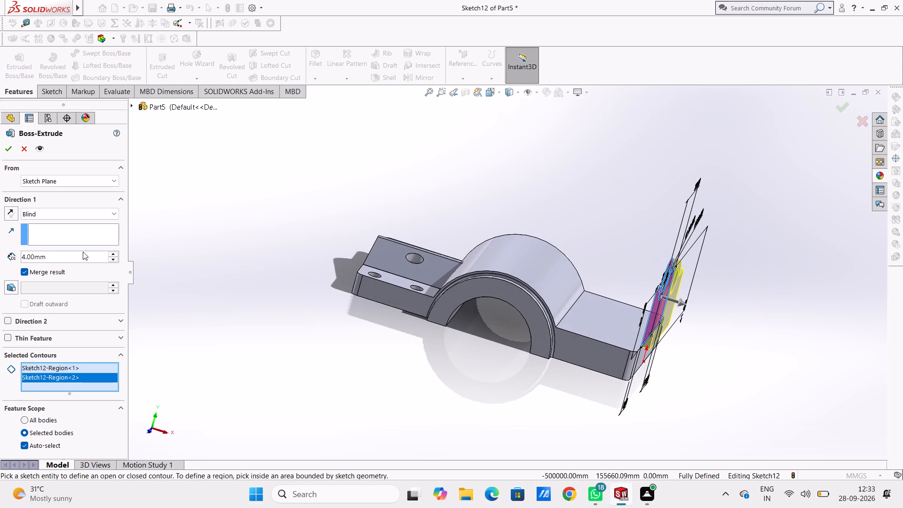
pyautogui.click(12, 211)
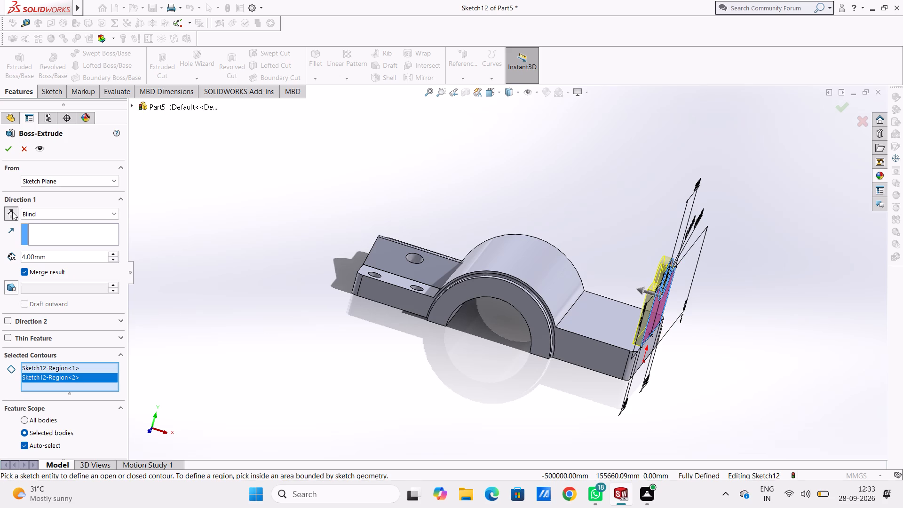
pyautogui.doubleClick(74, 259)
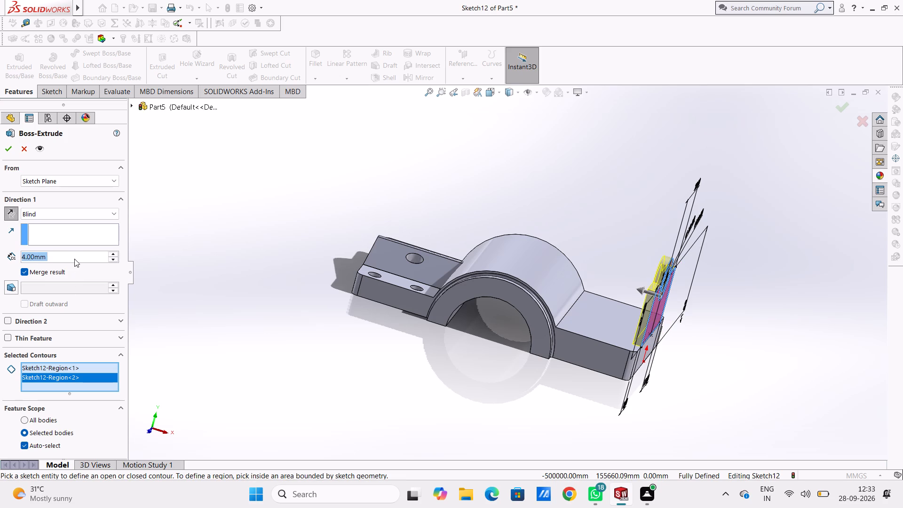
pyautogui.press('5')
pyautogui.press('Return')
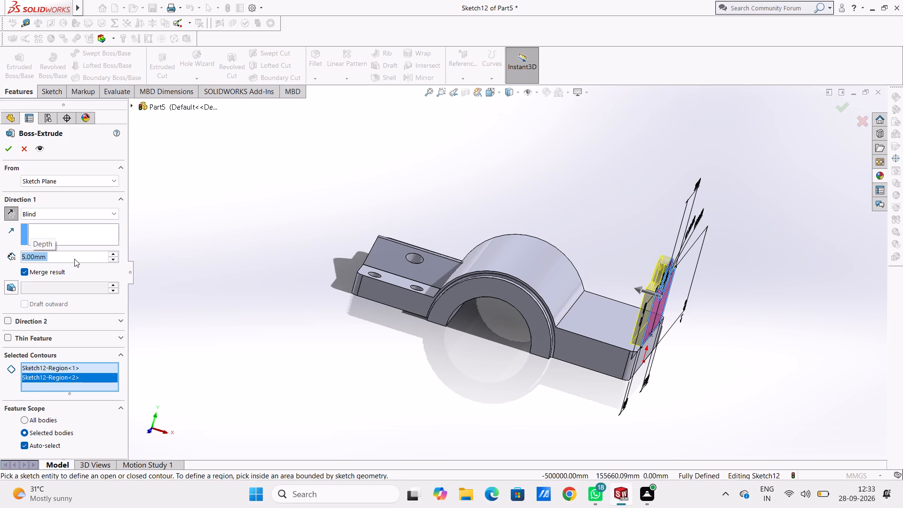
pyautogui.click(7, 150)
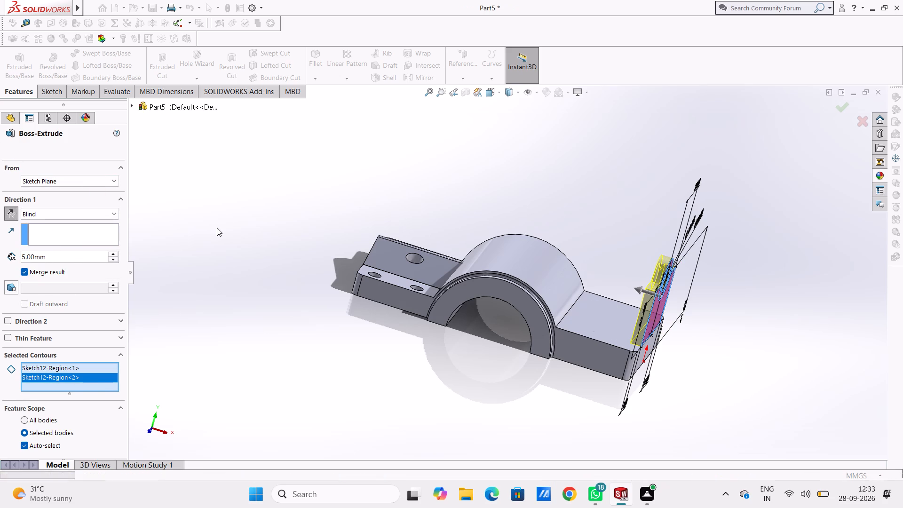
pyautogui.click(217, 228)
# On the lug's outer end face, sketch two concentric circles of 6 mm and 10 mm radius centred on the lug's hole.
pyautogui.moveTo(218, 228); pyautogui.dragTo(229, 215, button='middle')
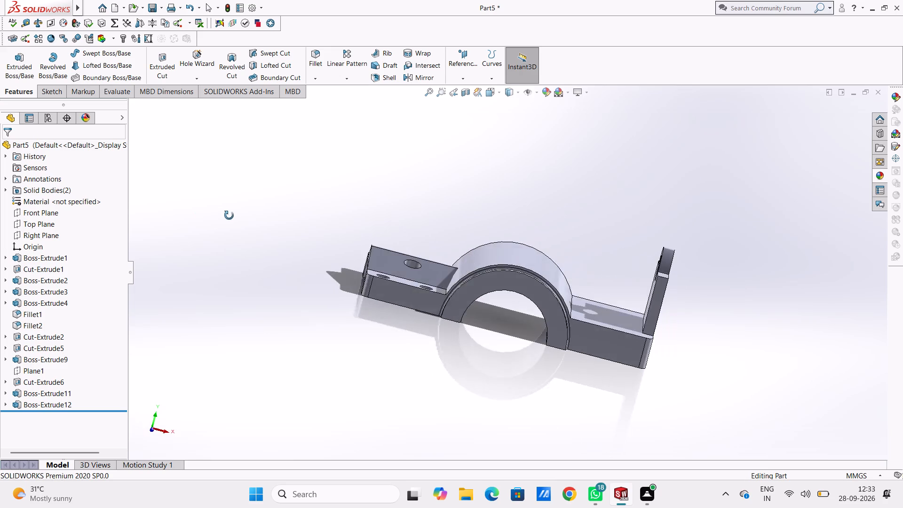
pyautogui.moveTo(229, 215); pyautogui.dragTo(201, 225, button='middle')
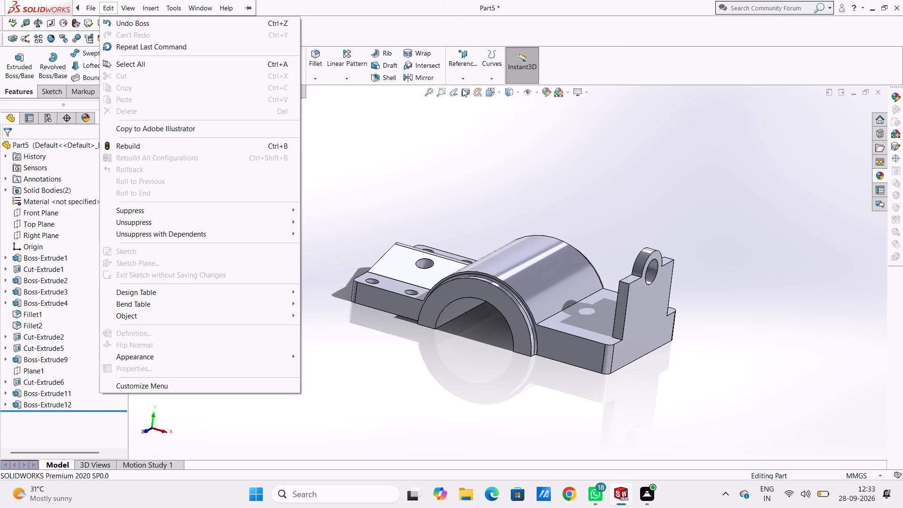
pyautogui.click(427, 176)
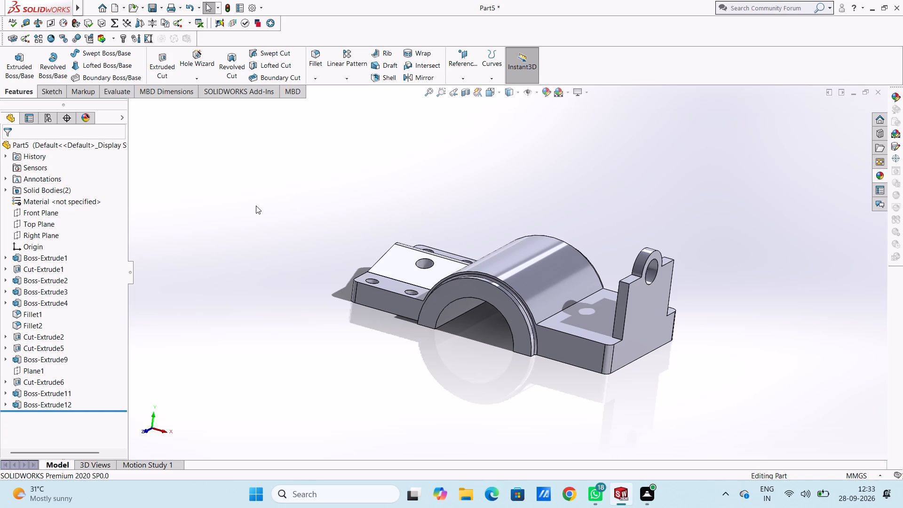
pyautogui.hotkey('ctrl', '4')
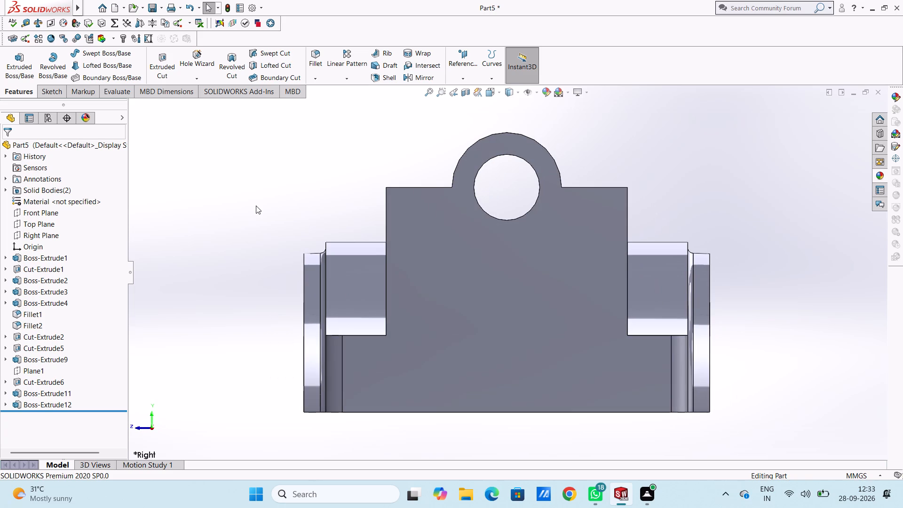
pyautogui.click(515, 143)
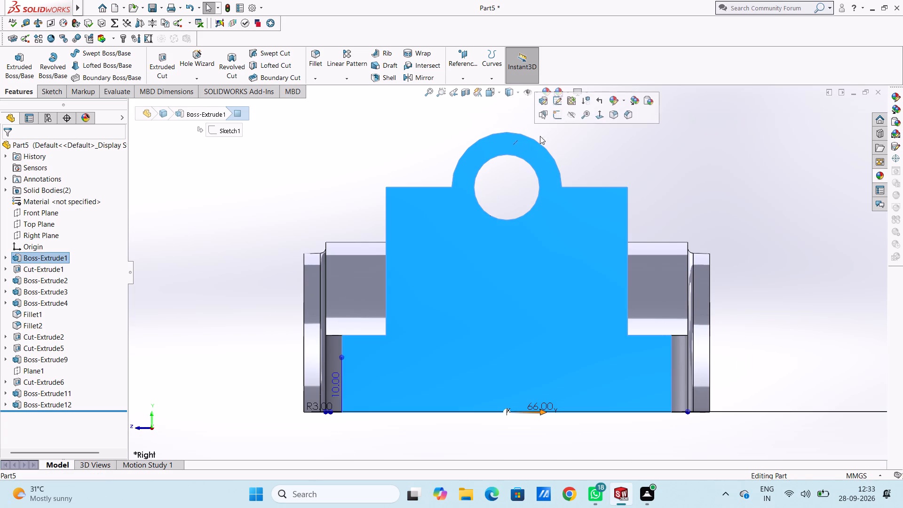
pyautogui.click(559, 112)
pyautogui.click(432, 131)
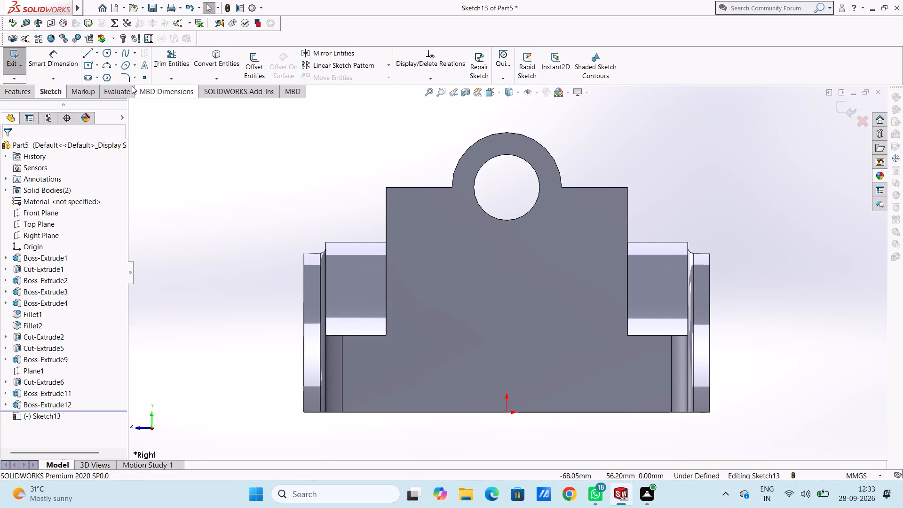
pyautogui.click(108, 54)
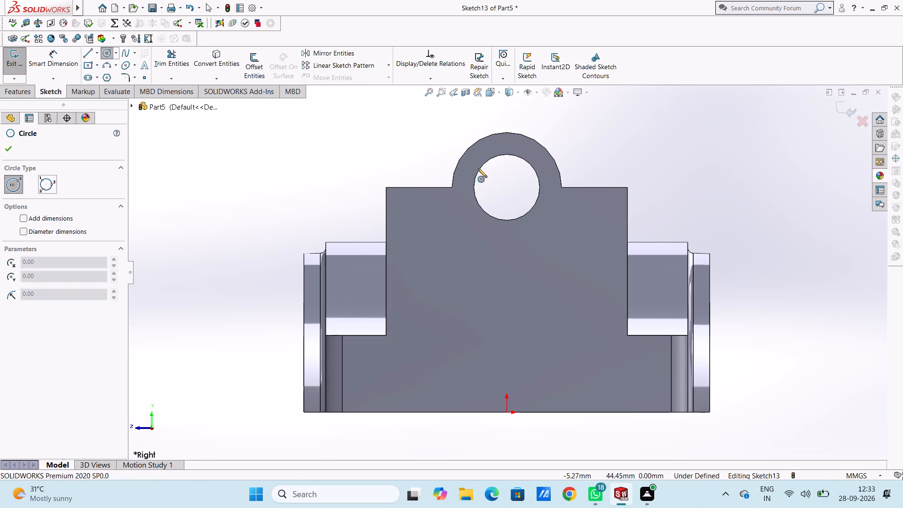
pyautogui.click(505, 187)
pyautogui.click(520, 218)
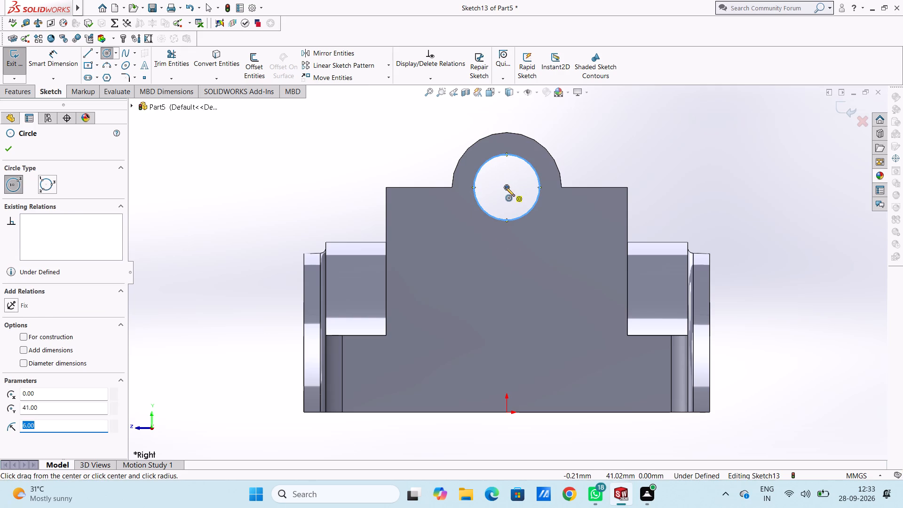
pyautogui.click(506, 187)
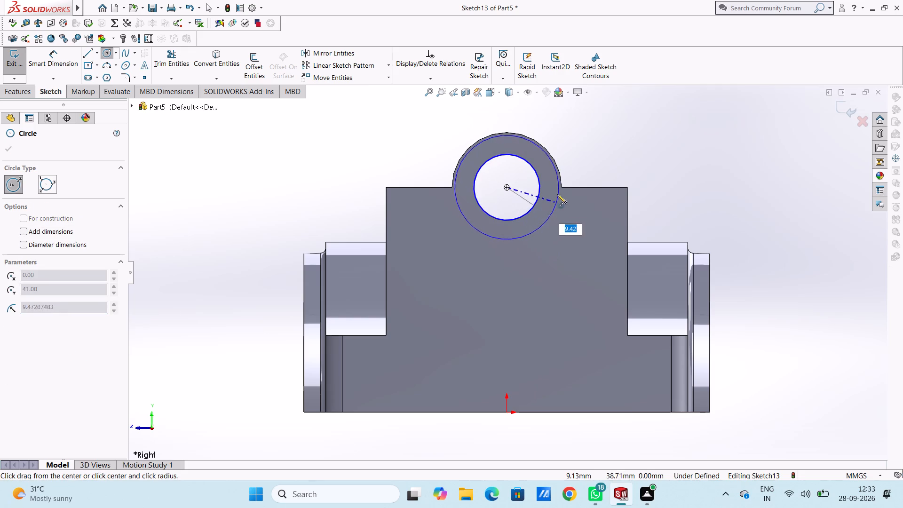
pyautogui.click(561, 169)
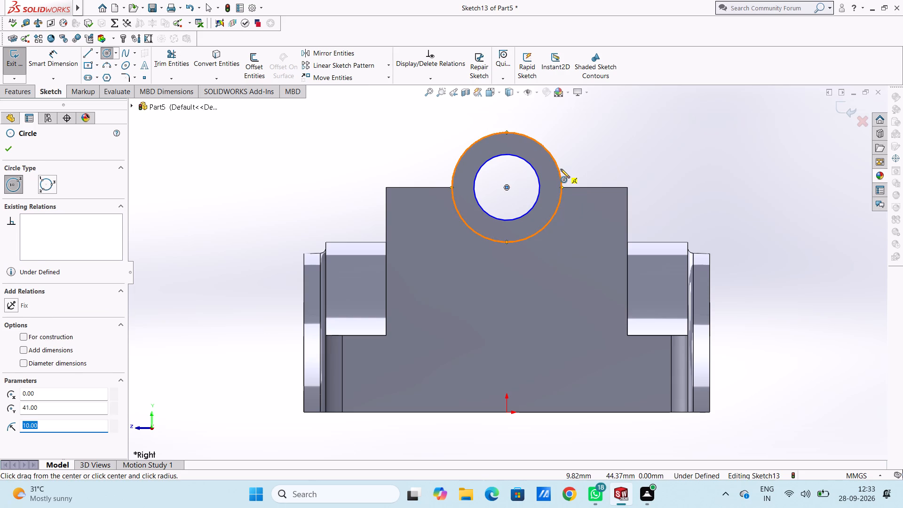
pyautogui.press('Escape')
pyautogui.press('Escape')
pyautogui.press('Escape')
# Dimension the diameters of the outer and inner circles in the new end-face sketch.
pyautogui.scroll(3, 561, 169)
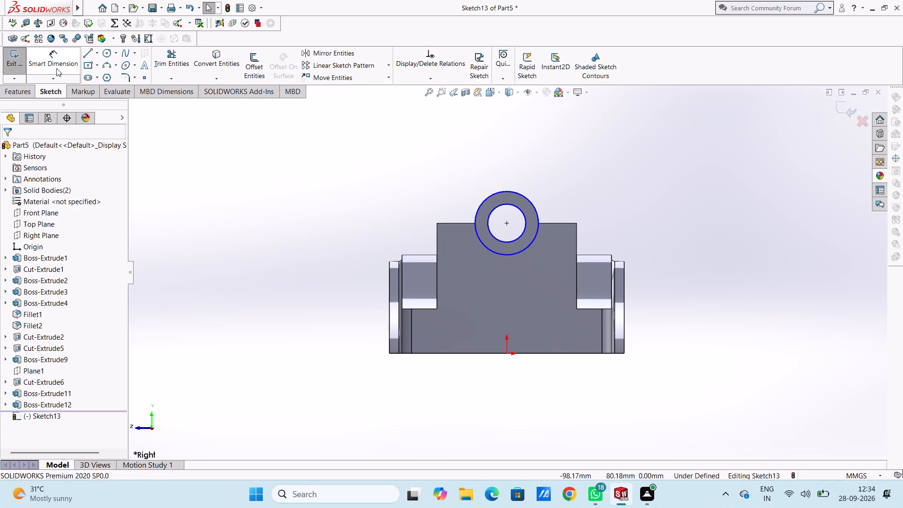
pyautogui.click(56, 68)
pyautogui.click(519, 191)
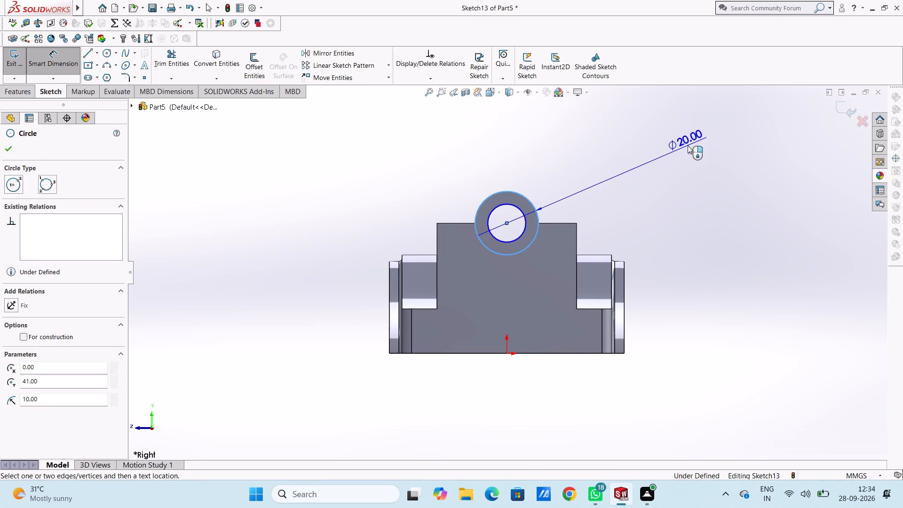
pyautogui.click(688, 145)
pyautogui.click(647, 134)
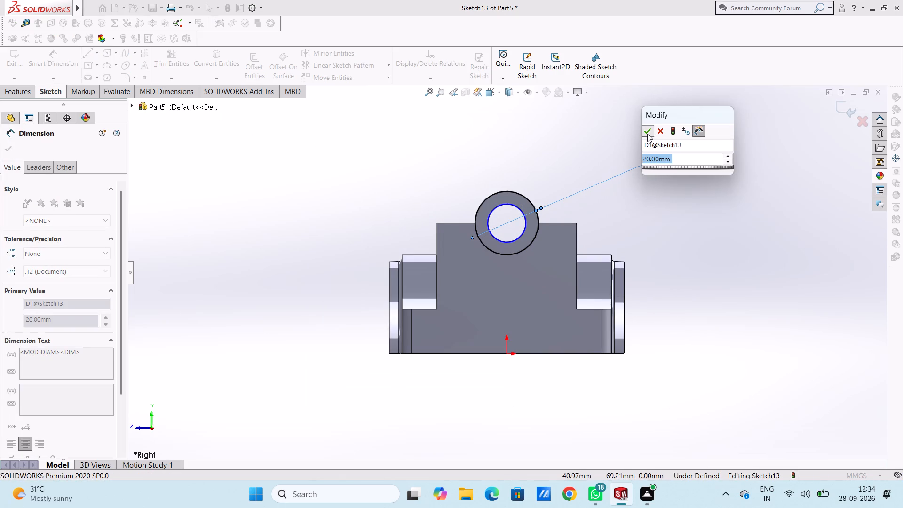
pyautogui.click(583, 146)
pyautogui.click(511, 204)
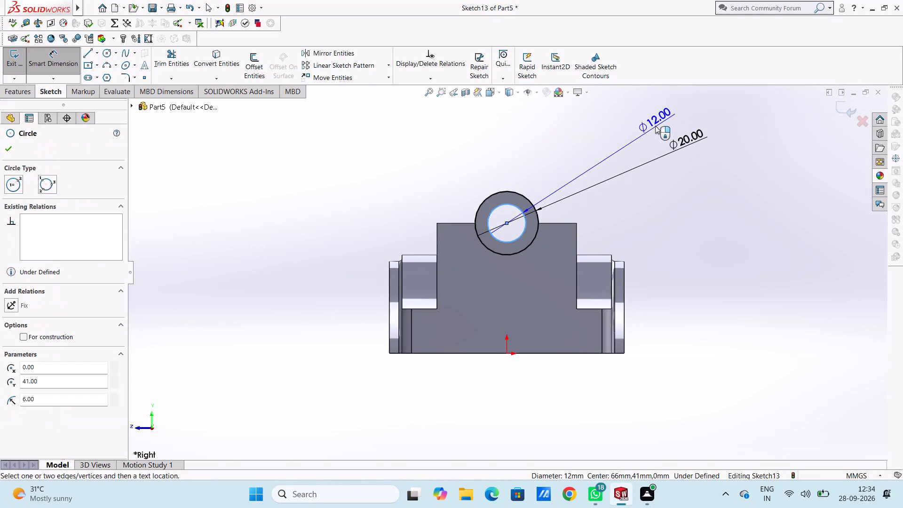
pyautogui.click(655, 126)
pyautogui.click(613, 110)
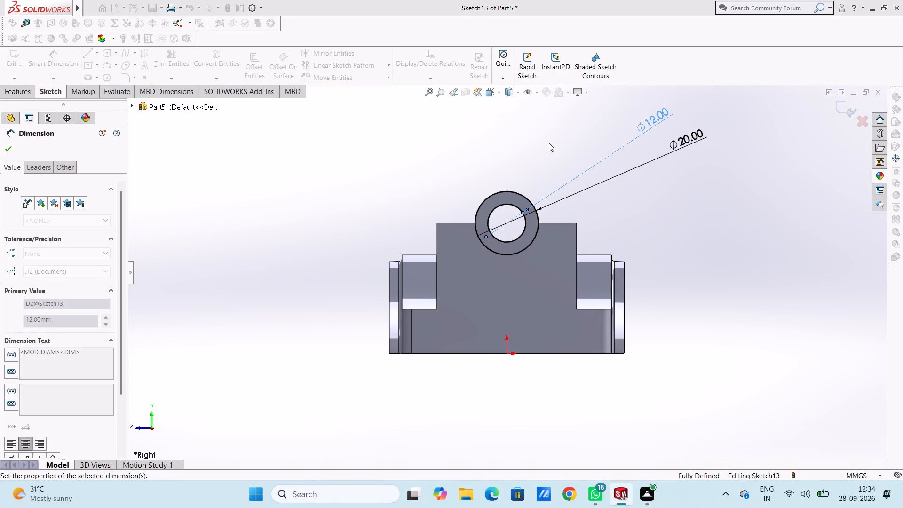
# Extrude the ring between the concentric circles on the lug 25 mm blind, reversed toward the half-ring arch, merging the result.
pyautogui.click(549, 143)
pyautogui.press('Escape')
pyautogui.scroll(1, 499, 161)
pyautogui.scroll(1, 430, 184)
pyautogui.moveTo(431, 185); pyautogui.dragTo(503, 254, button='middle')
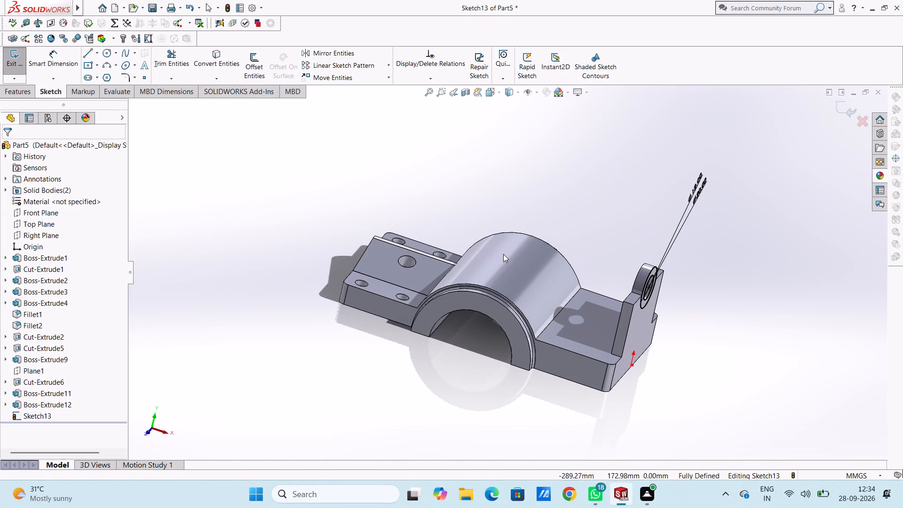
pyautogui.click(20, 89)
pyautogui.click(21, 71)
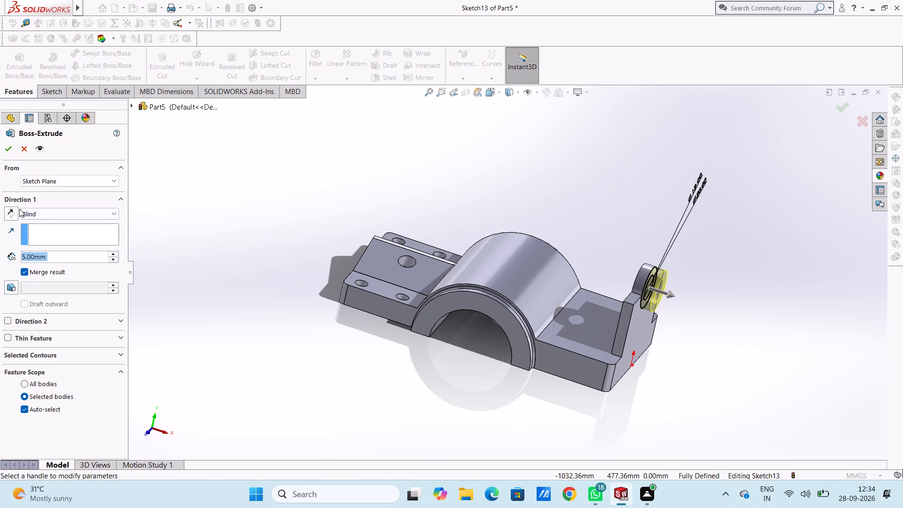
pyautogui.click(12, 211)
pyautogui.doubleClick(64, 260)
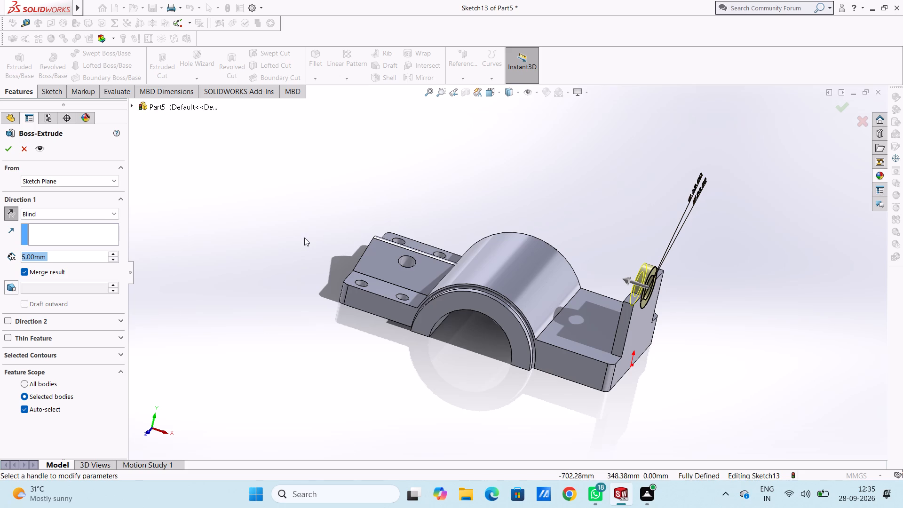
pyautogui.write('20')
pyautogui.press('Return')
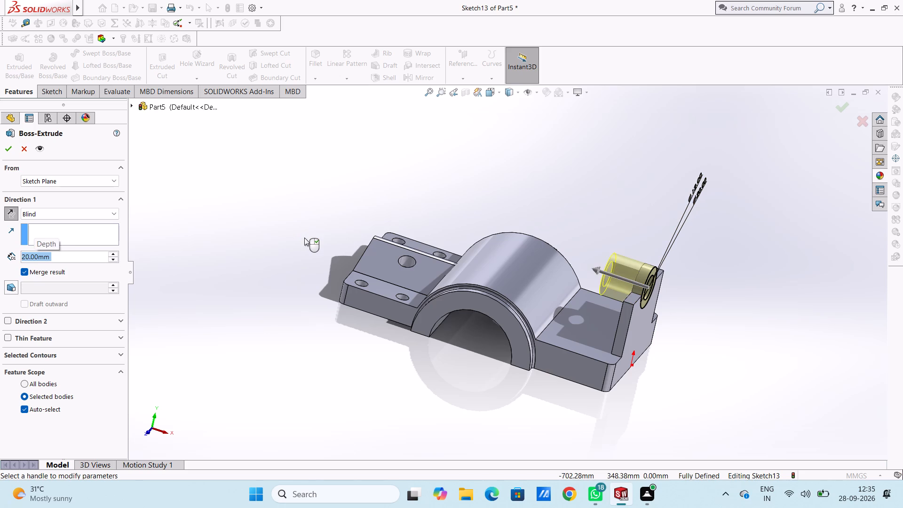
pyautogui.write('25')
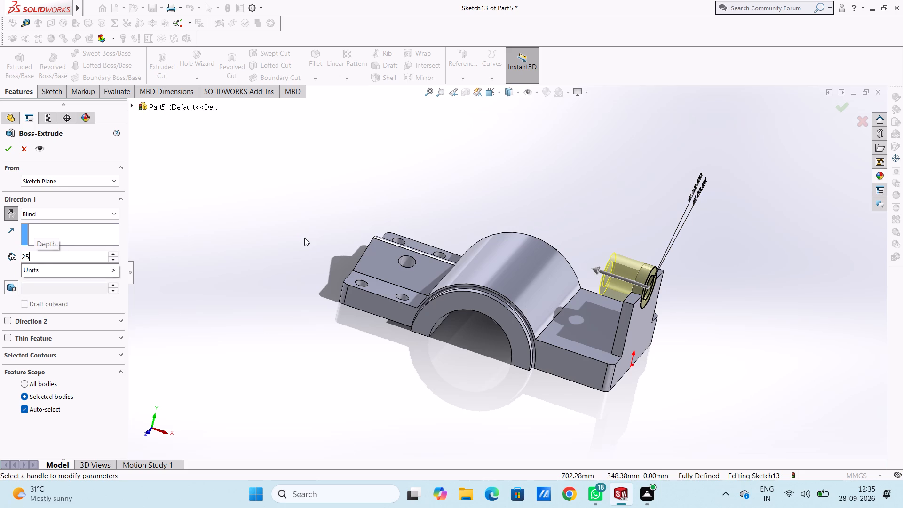
pyautogui.press('Return')
pyautogui.scroll(1, 304, 238)
pyautogui.moveTo(310, 230); pyautogui.dragTo(319, 224, button='middle')
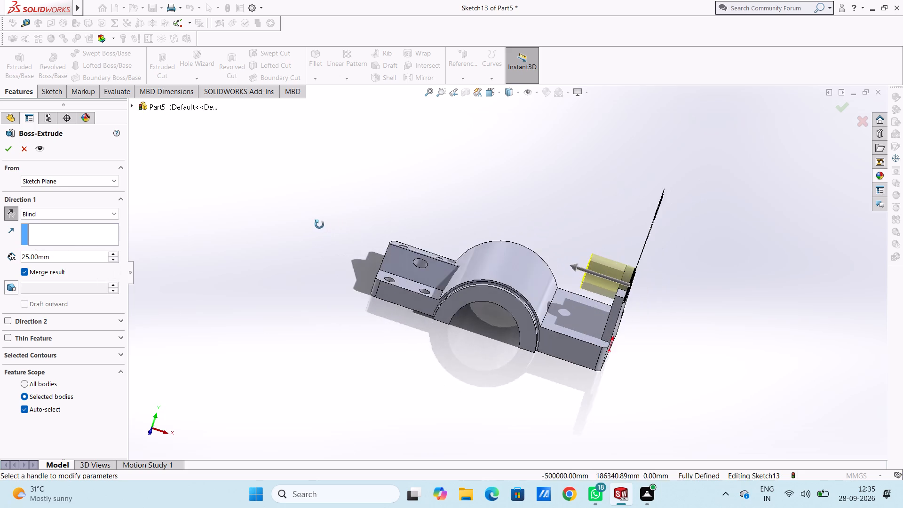
pyautogui.moveTo(319, 224); pyautogui.dragTo(340, 217, button='middle')
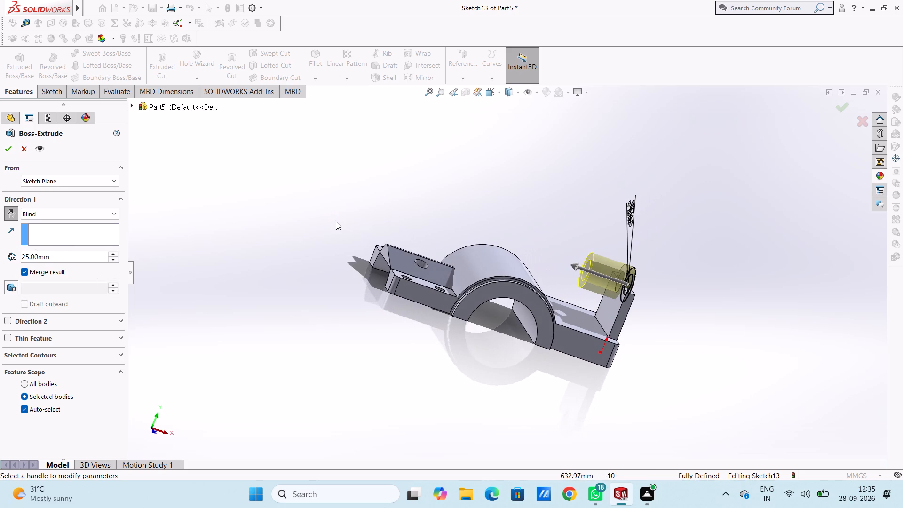
pyautogui.click(4, 146)
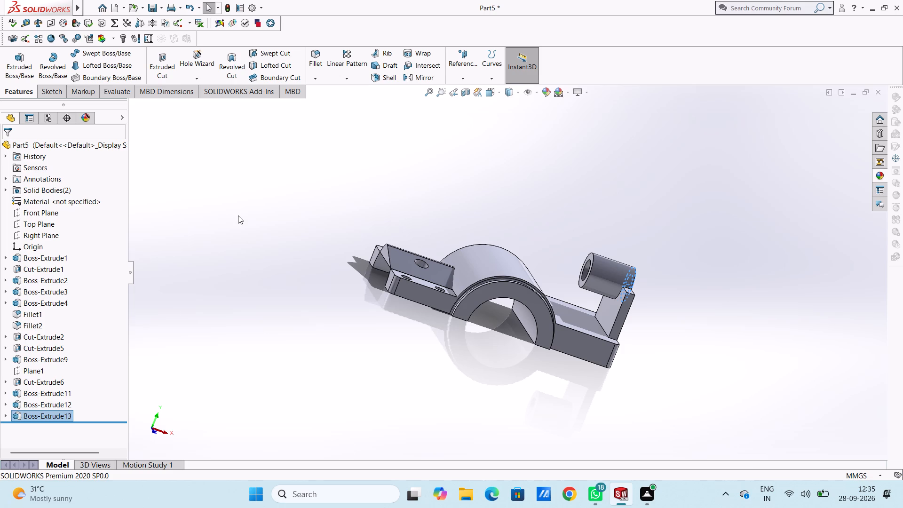
pyautogui.click(238, 215)
# Create a reference plane offset 0 mm from the Front Plane, running lengthwise through the middle of the part.
pyautogui.moveTo(219, 208); pyautogui.dragTo(253, 216, button='middle')
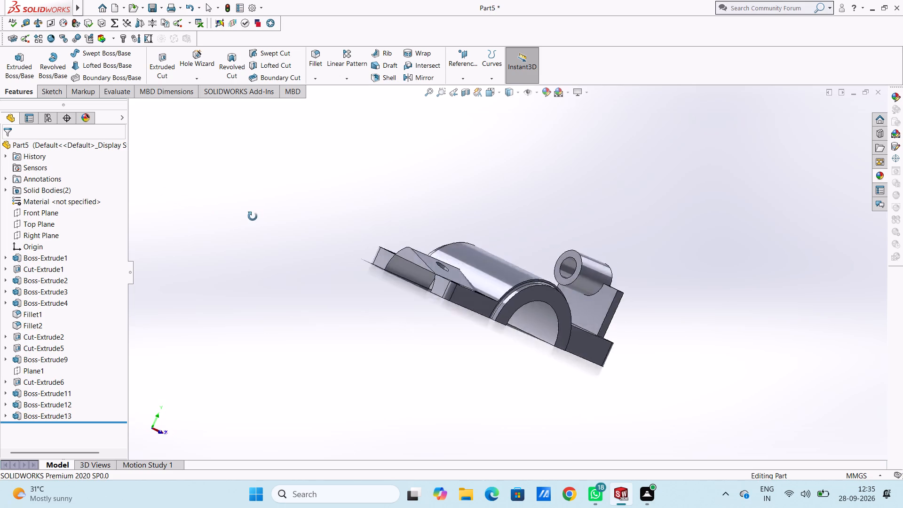
pyautogui.moveTo(253, 216); pyautogui.dragTo(189, 238, button='middle')
pyautogui.moveTo(218, 235); pyautogui.dragTo(254, 230, button='middle')
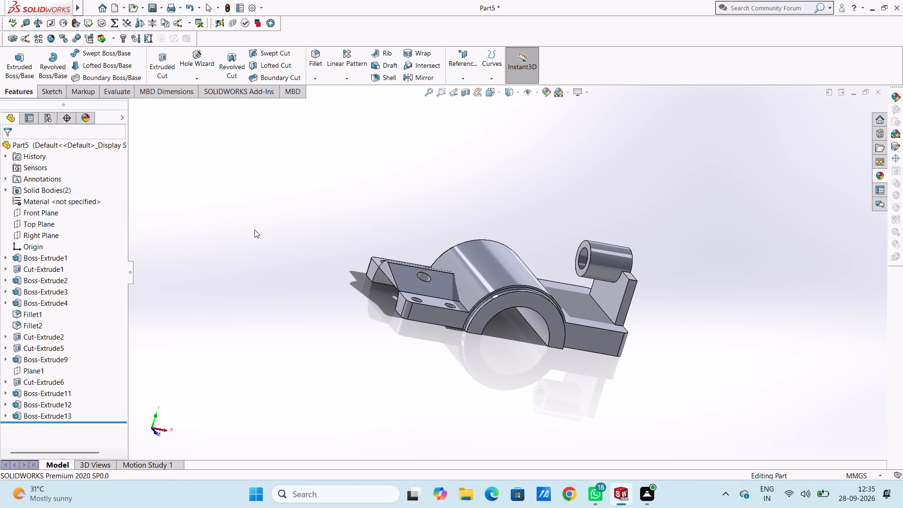
pyautogui.hotkey('ctrl', '5')
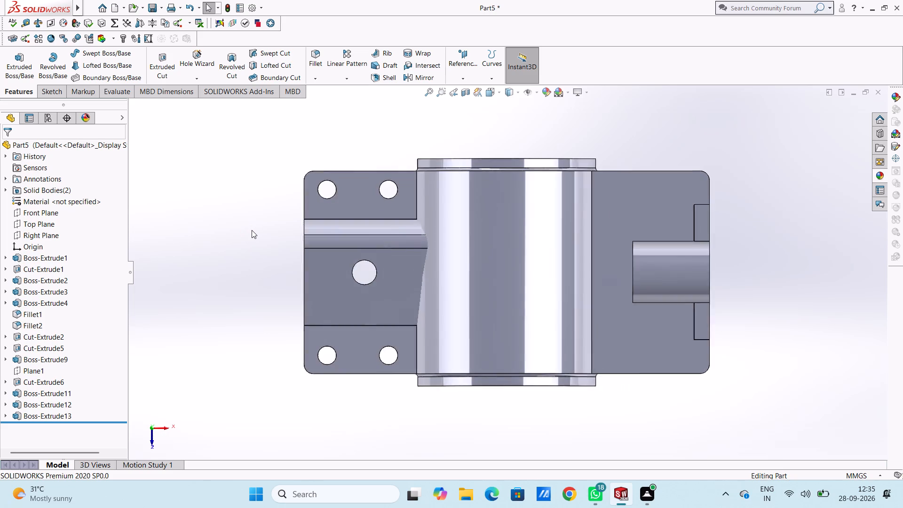
pyautogui.click(471, 56)
pyautogui.click(472, 89)
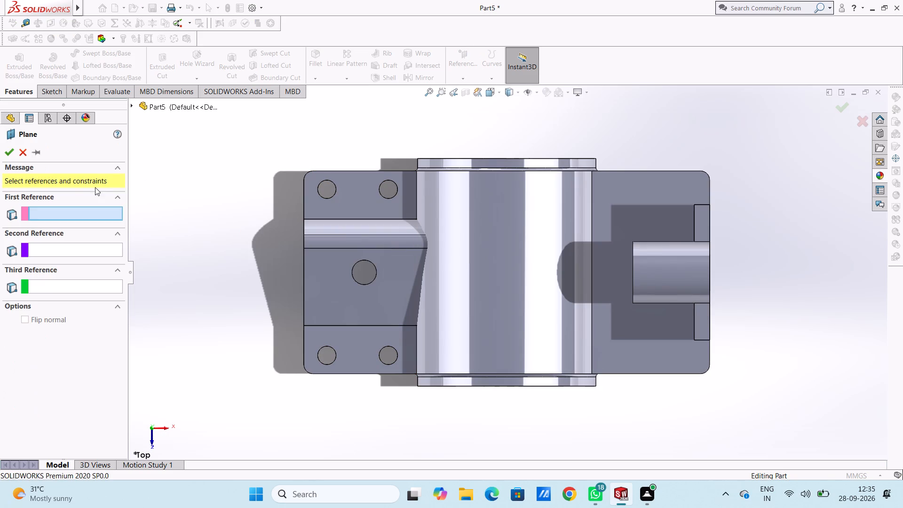
pyautogui.click(192, 107)
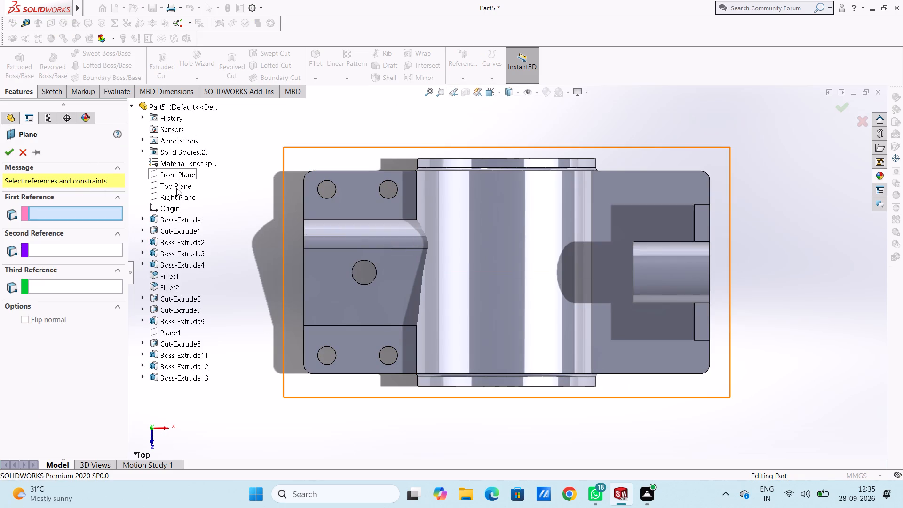
pyautogui.click(180, 179)
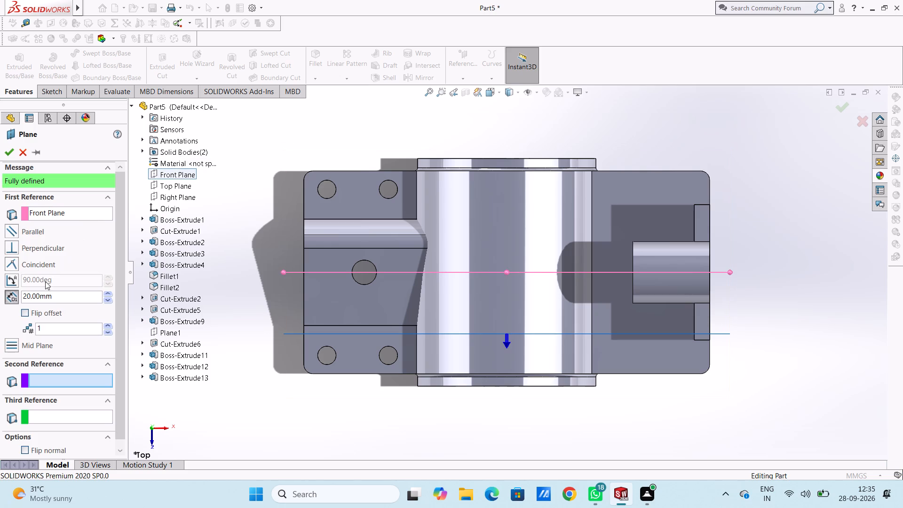
pyautogui.doubleClick(61, 298)
pyautogui.press('0')
pyautogui.press('Return')
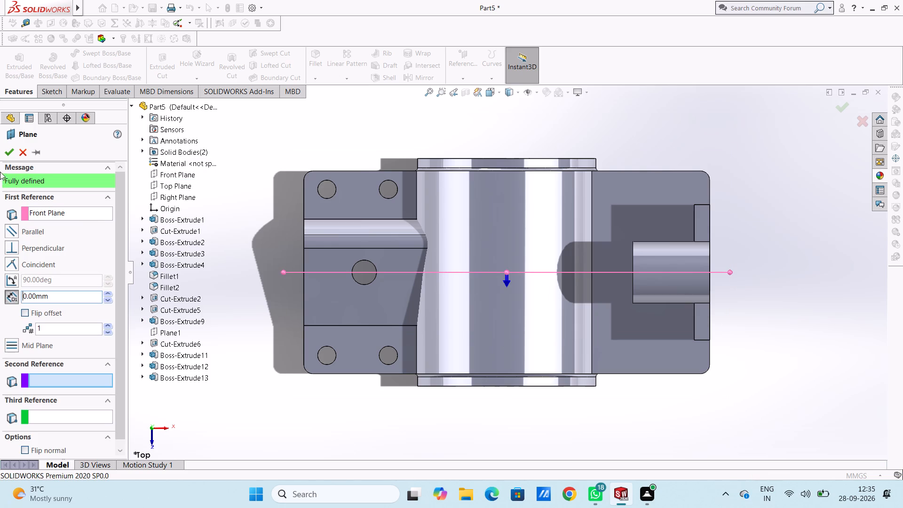
pyautogui.click(8, 151)
pyautogui.click(199, 208)
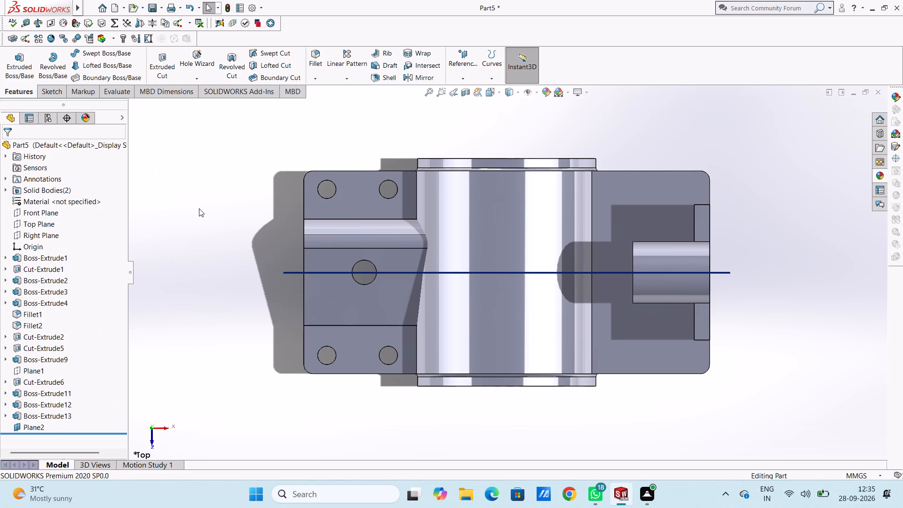
# On the new plane, sketch a closed five-line profile between tubular boss, arch, base and lug: 20 mm top, 17 mm lug side, about 20 mm slope.
pyautogui.hotkey('ctrl', '1')
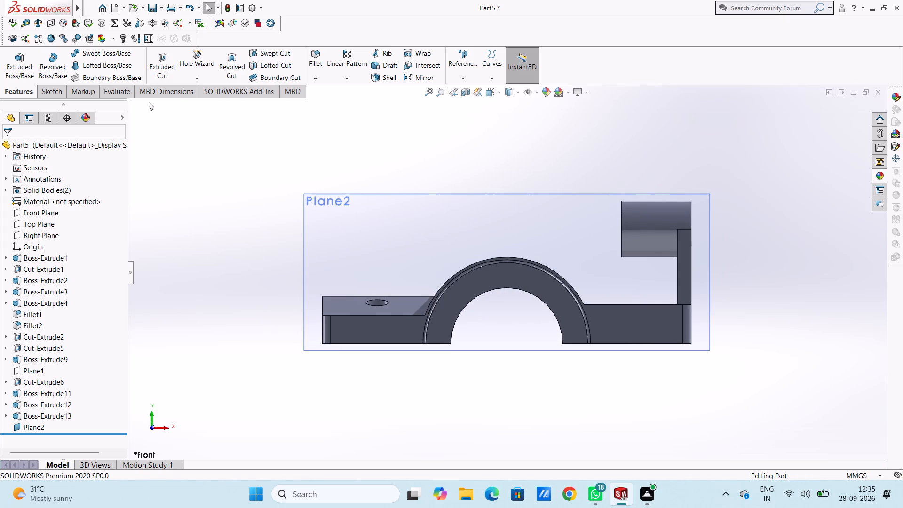
pyautogui.click(368, 210)
pyautogui.click(408, 183)
pyautogui.click(356, 164)
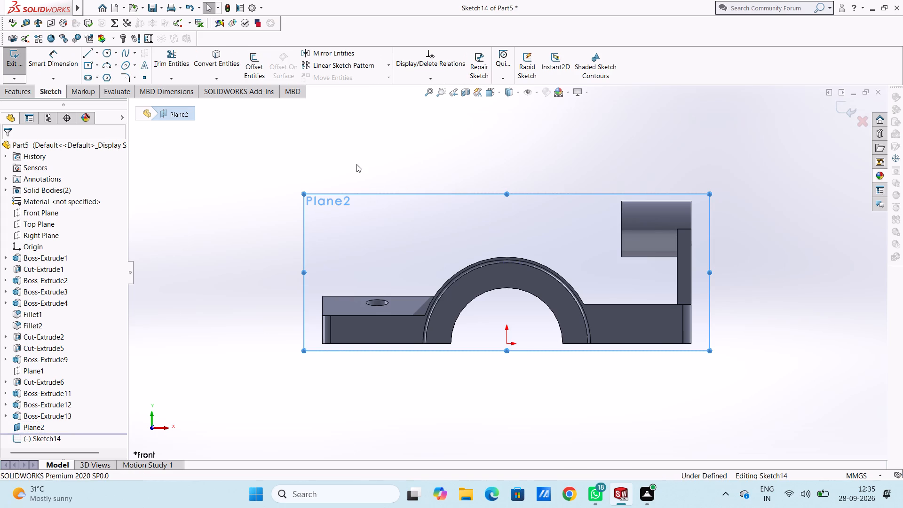
pyautogui.click(88, 52)
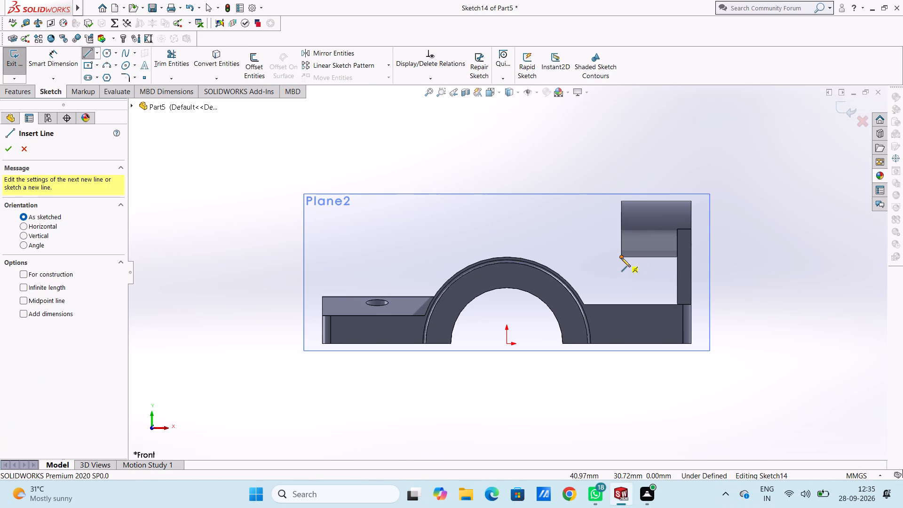
pyautogui.click(677, 258)
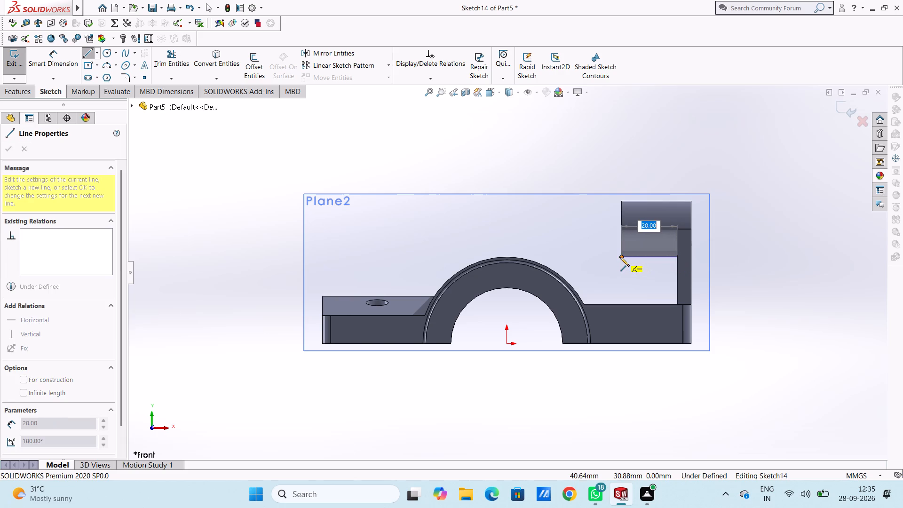
pyautogui.click(620, 257)
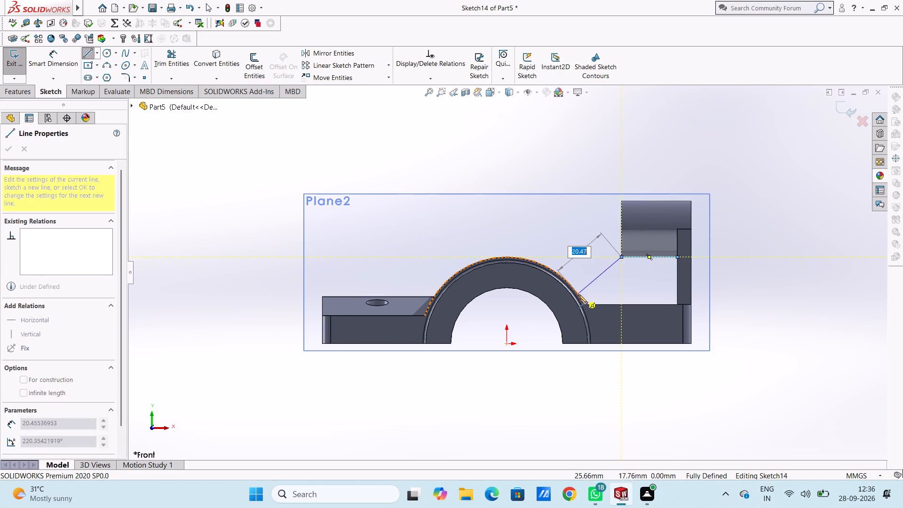
pyautogui.click(576, 293)
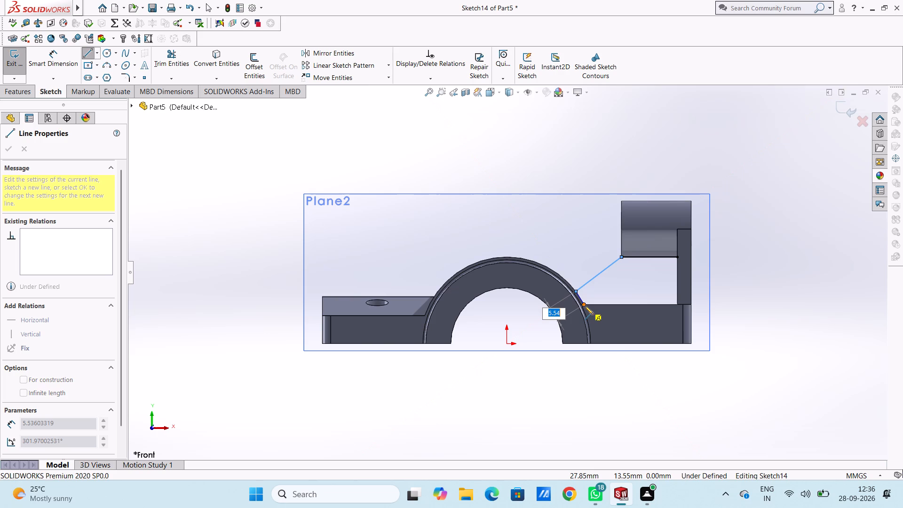
pyautogui.click(585, 306)
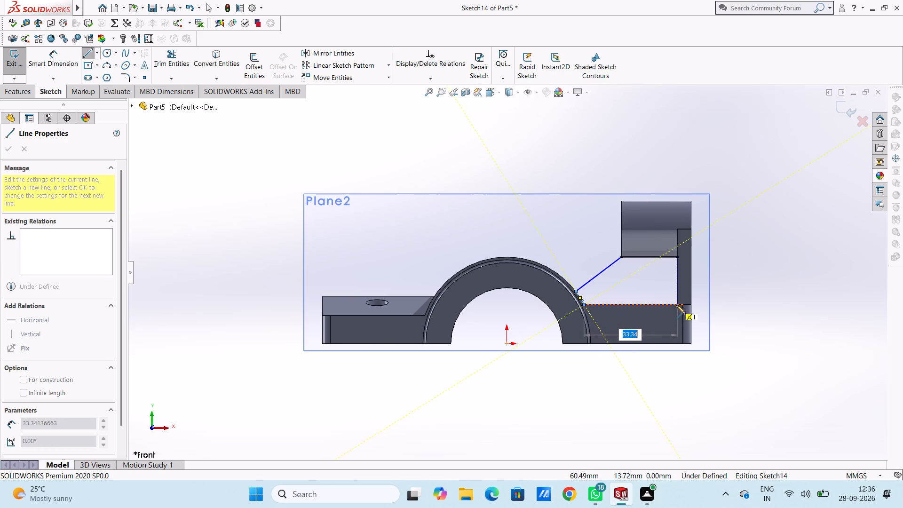
pyautogui.click(677, 304)
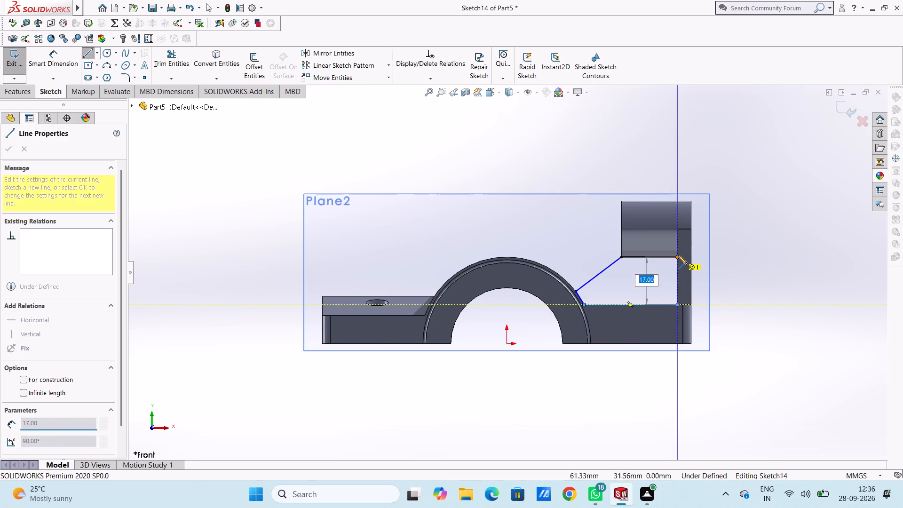
pyautogui.click(677, 257)
pyautogui.press('Escape')
pyautogui.press('Escape')
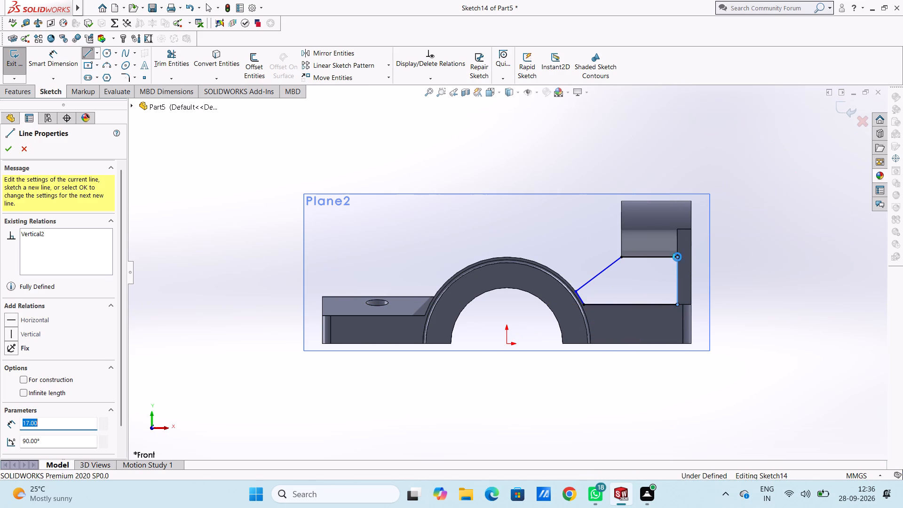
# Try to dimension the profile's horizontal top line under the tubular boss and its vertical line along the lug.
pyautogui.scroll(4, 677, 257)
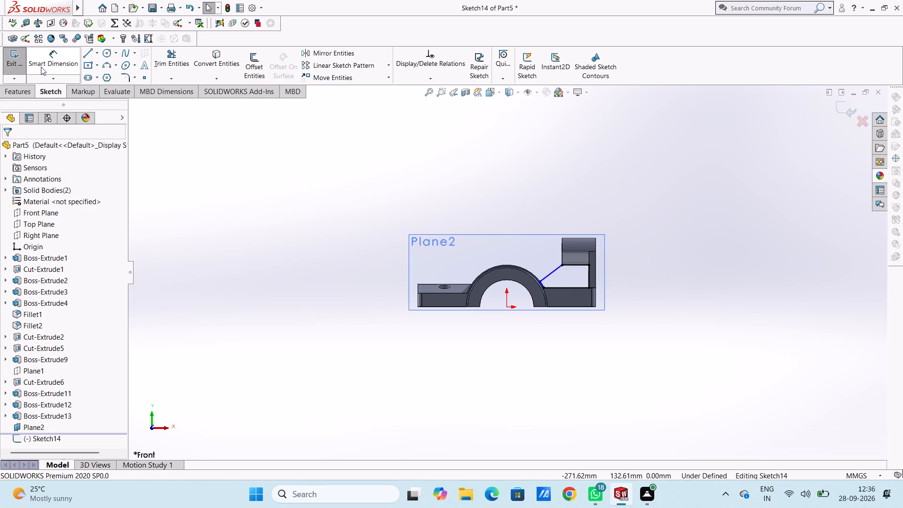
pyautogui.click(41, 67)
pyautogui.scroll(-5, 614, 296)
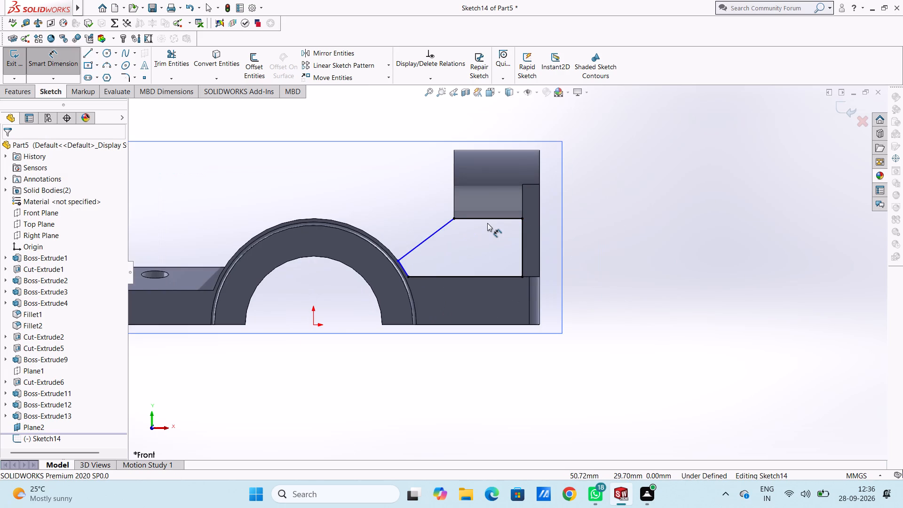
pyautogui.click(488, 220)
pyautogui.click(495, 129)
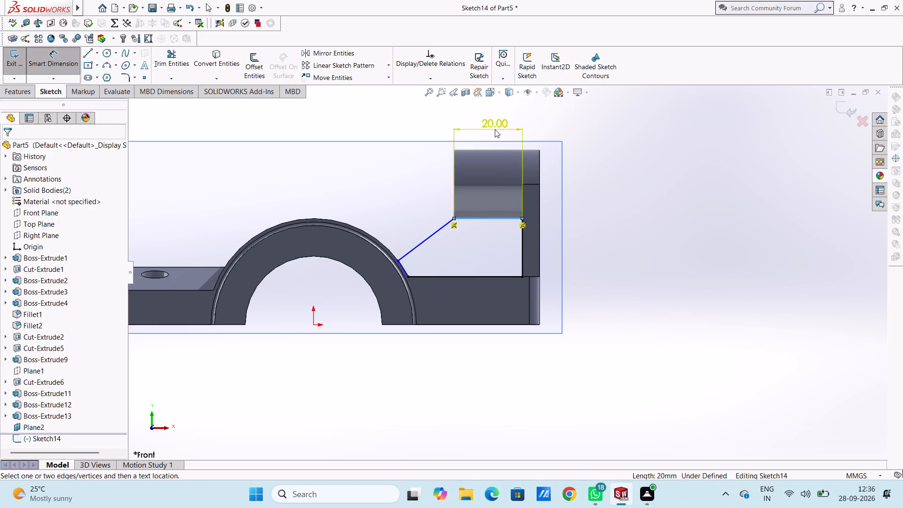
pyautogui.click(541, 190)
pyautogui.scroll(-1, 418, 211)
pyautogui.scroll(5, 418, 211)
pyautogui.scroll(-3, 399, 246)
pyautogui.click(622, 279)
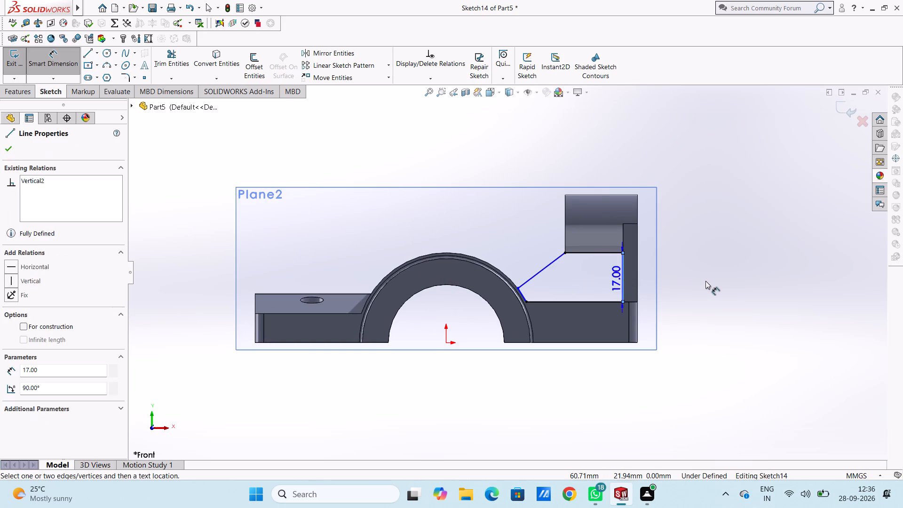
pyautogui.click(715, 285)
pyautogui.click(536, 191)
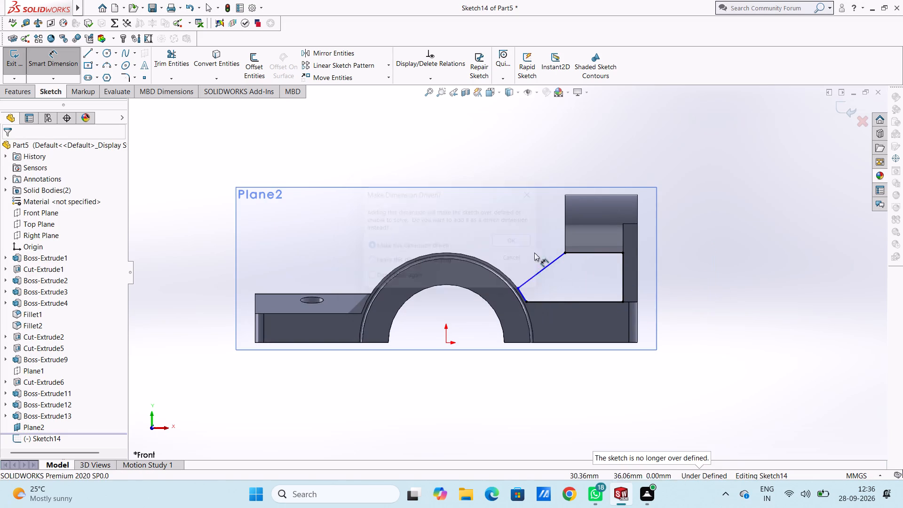
# Dimension the length of the profile's sloped line between the boss's lower corner and the arch.
pyautogui.click(529, 282)
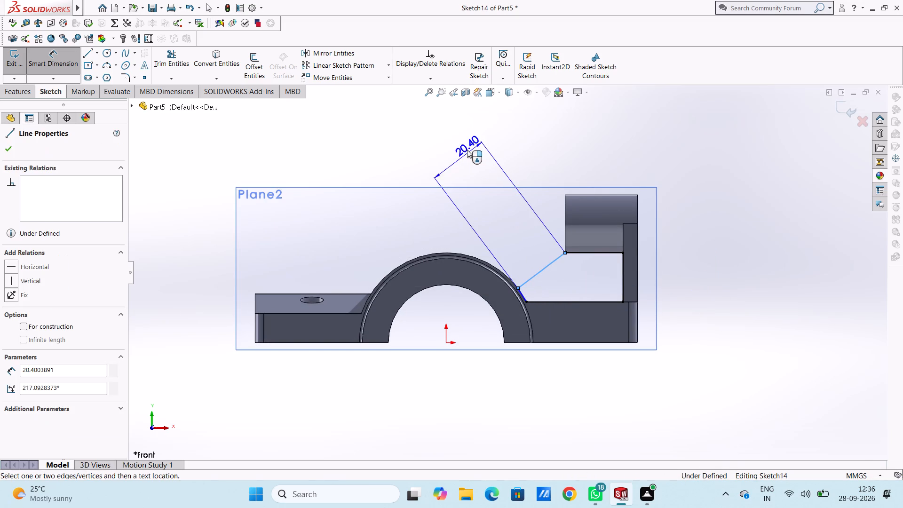
pyautogui.click(458, 151)
pyautogui.click(417, 141)
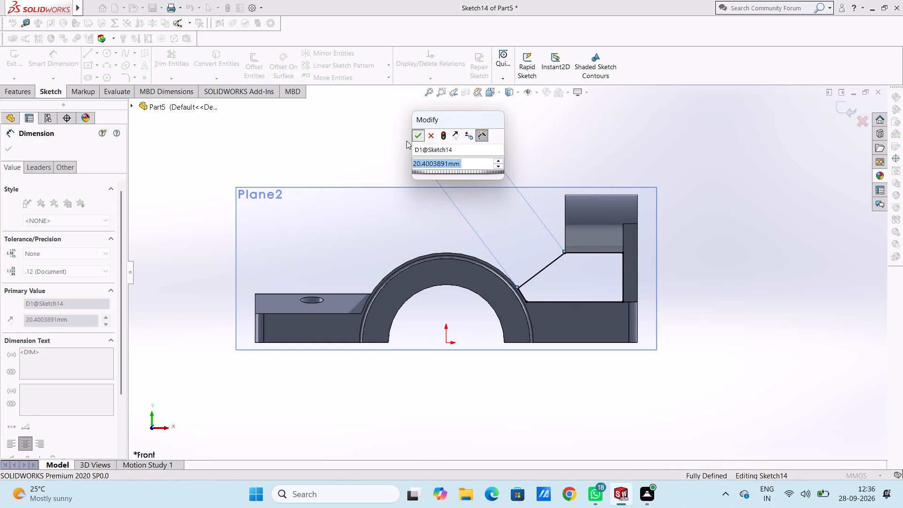
pyautogui.click(395, 140)
pyautogui.press('Escape')
pyautogui.press('Escape')
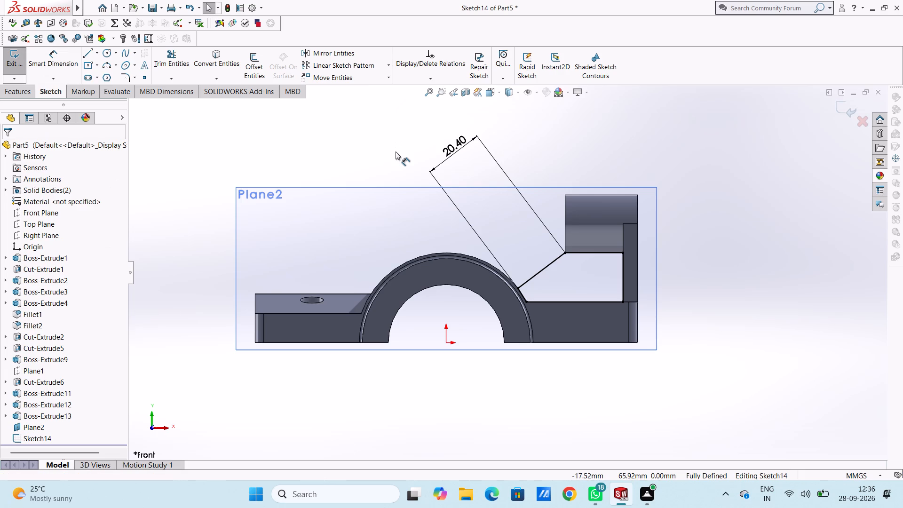
pyautogui.scroll(4, 396, 151)
pyautogui.moveTo(399, 154); pyautogui.dragTo(423, 254, button='middle')
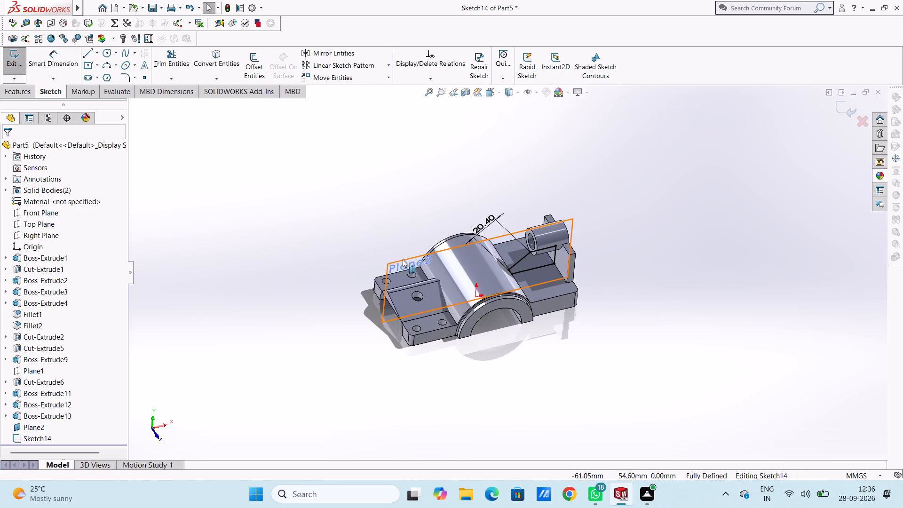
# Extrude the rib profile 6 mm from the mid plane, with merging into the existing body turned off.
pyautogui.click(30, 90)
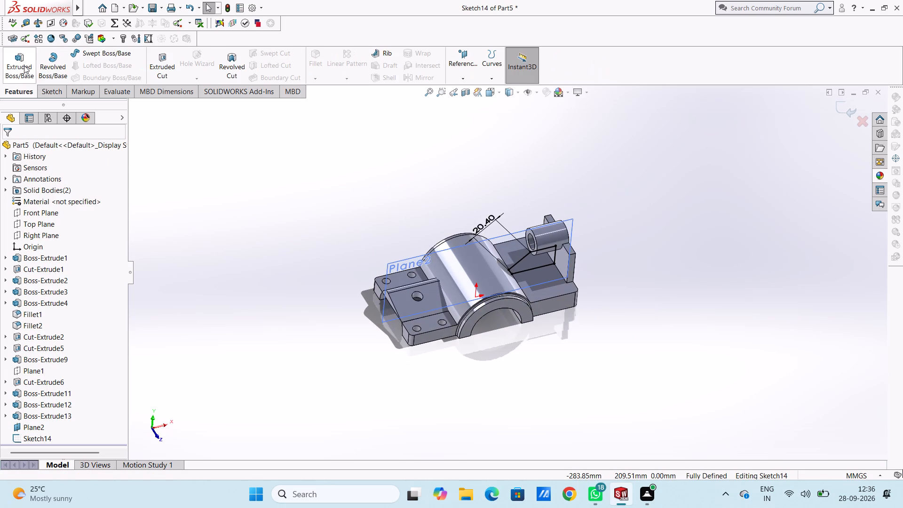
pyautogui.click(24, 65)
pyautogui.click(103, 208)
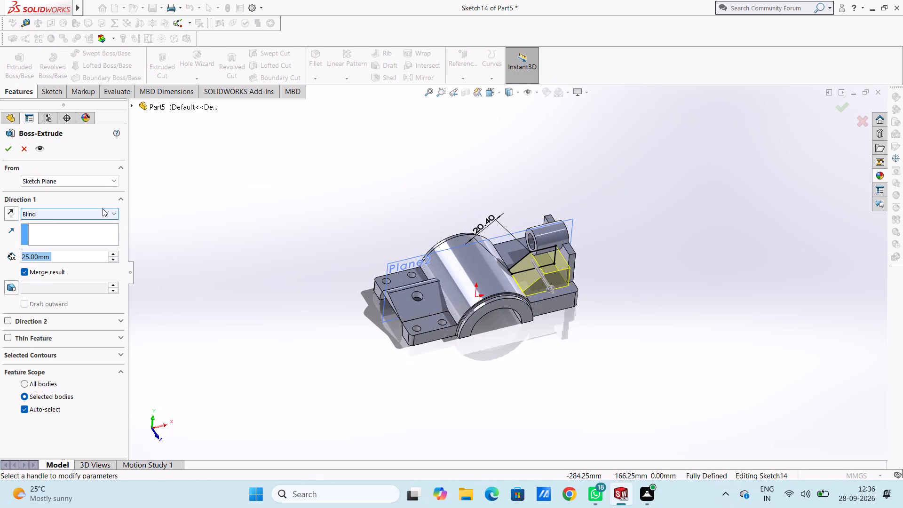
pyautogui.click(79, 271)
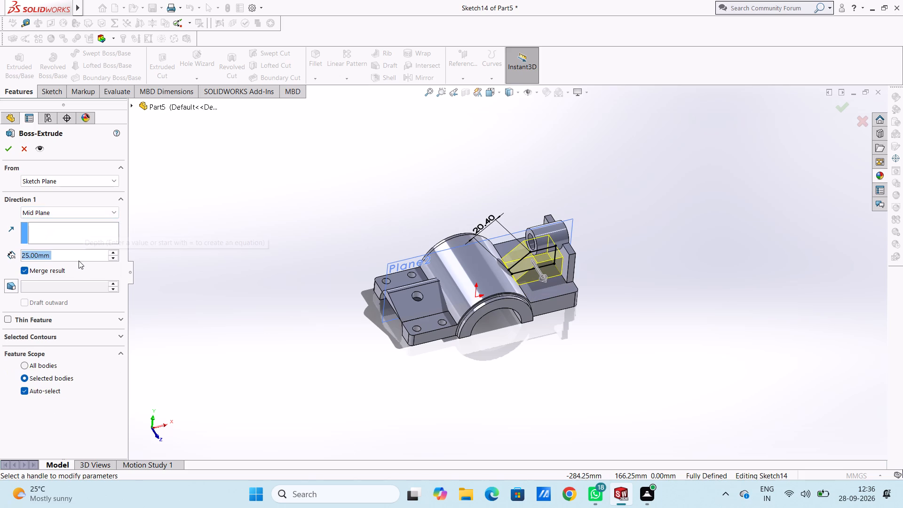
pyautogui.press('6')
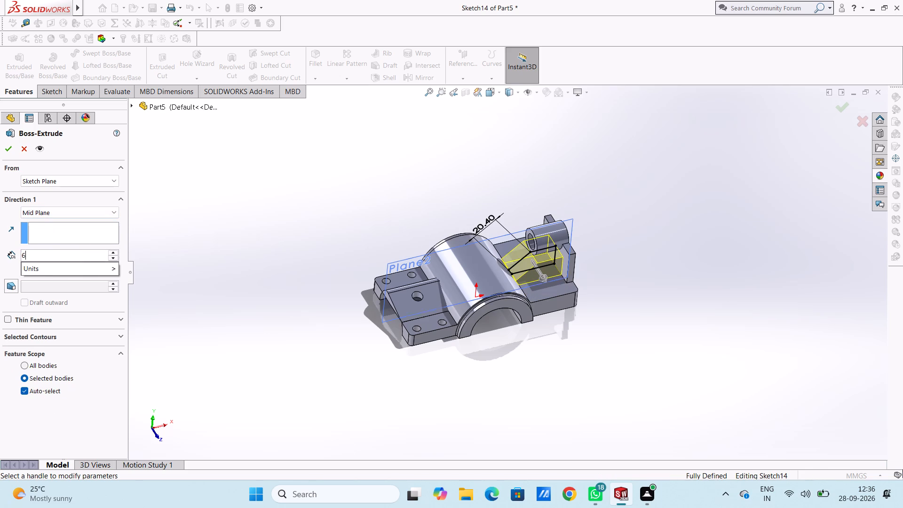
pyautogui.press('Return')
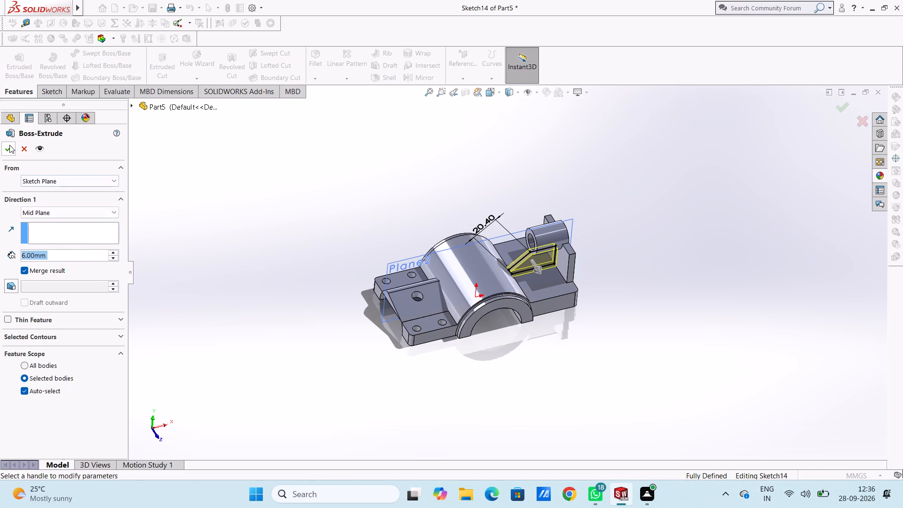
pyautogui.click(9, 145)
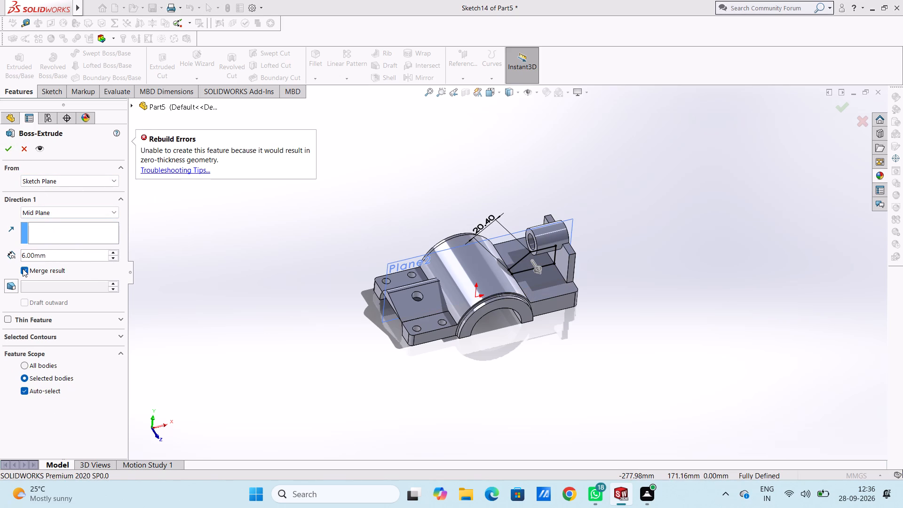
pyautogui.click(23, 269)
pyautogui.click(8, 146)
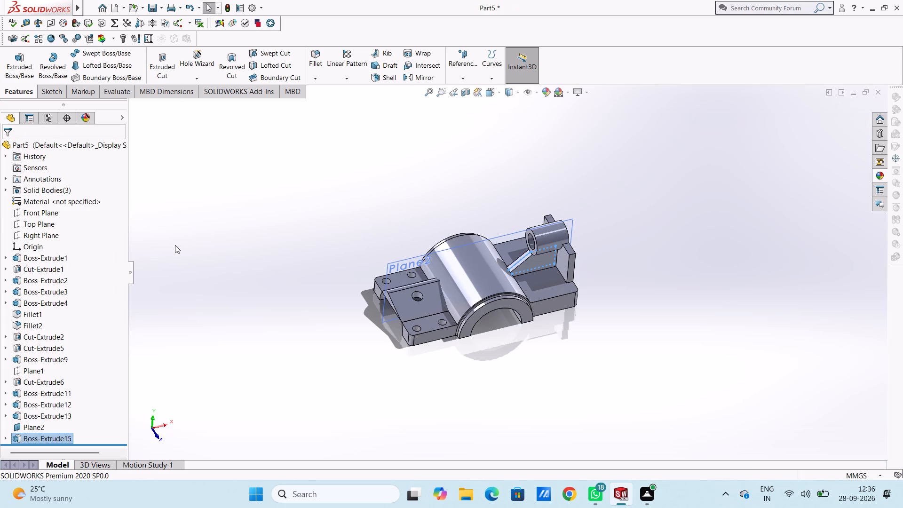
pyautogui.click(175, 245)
# Hide the reference plane that runs lengthwise through the middle of the part.
pyautogui.scroll(-4, 23, 430)
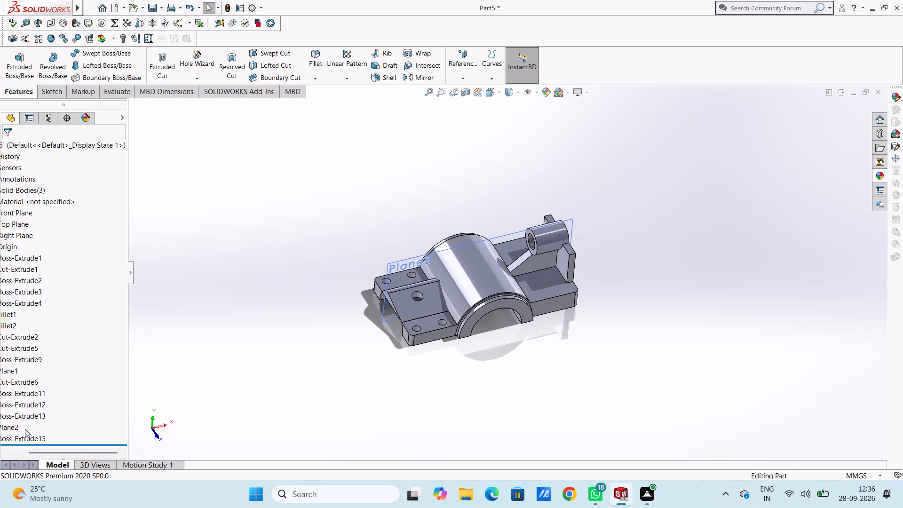
pyautogui.click(16, 429)
pyautogui.click(37, 416)
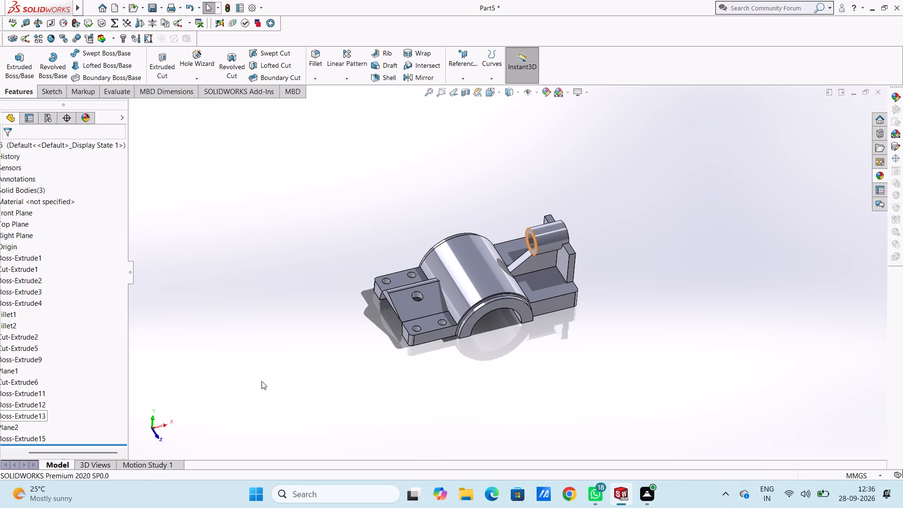
# Examine from several angles where the new rib meets the tubular boss, the arch and the lug.
pyautogui.moveTo(261, 382); pyautogui.dragTo(229, 277, button='middle')
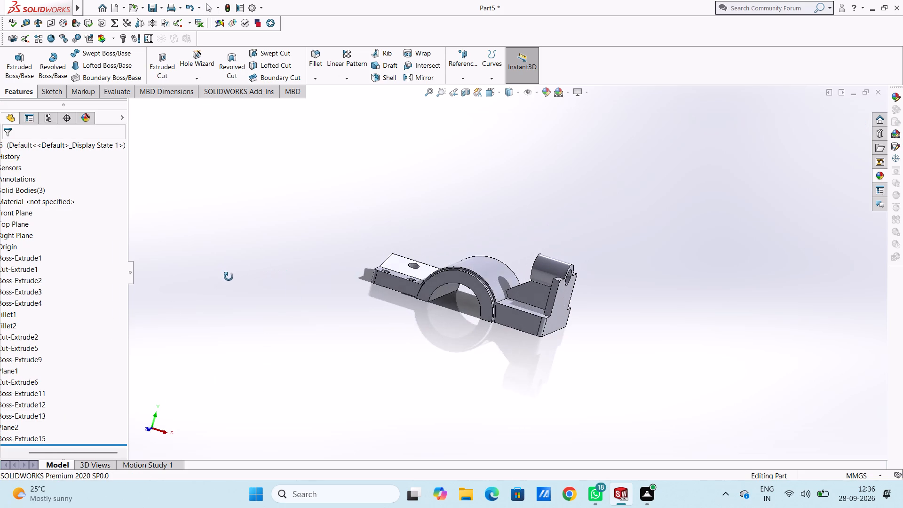
pyautogui.moveTo(229, 277); pyautogui.dragTo(205, 316, button='middle')
pyautogui.scroll(-4, 611, 325)
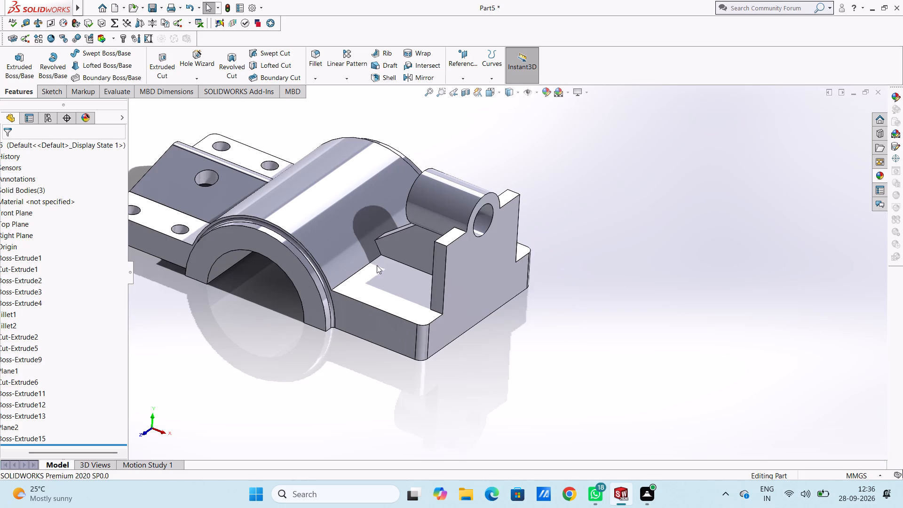
pyautogui.scroll(-4, 377, 265)
pyautogui.moveTo(479, 248); pyautogui.dragTo(468, 394, button='middle')
pyautogui.scroll(-1, 468, 394)
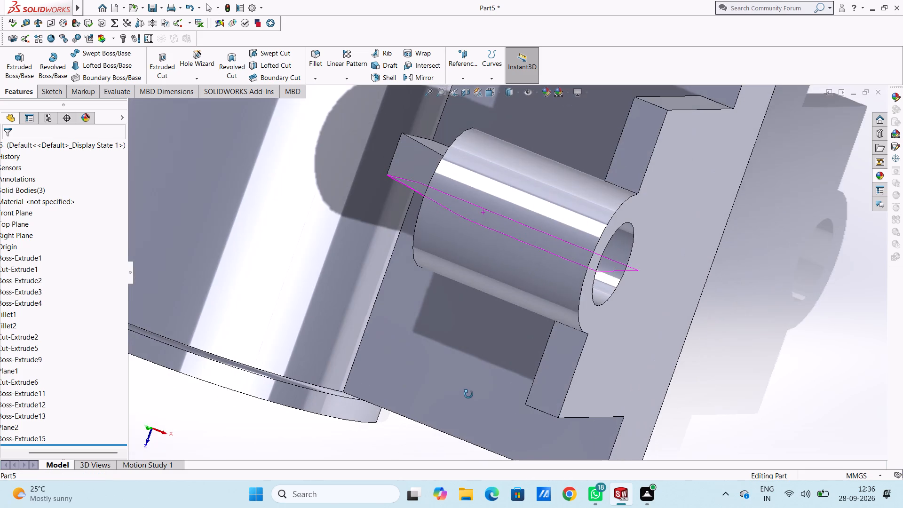
pyautogui.moveTo(468, 394); pyautogui.dragTo(519, 254, button='middle')
pyautogui.scroll(5, 515, 254)
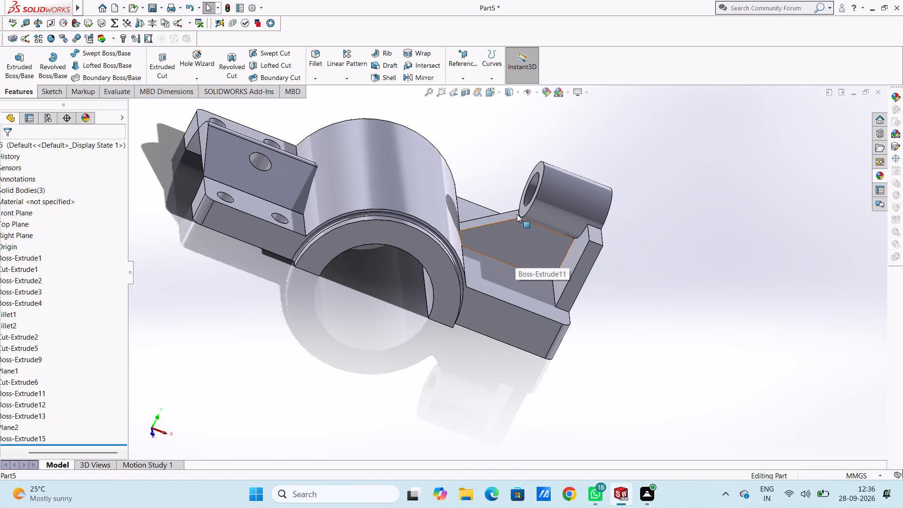
pyautogui.moveTo(520, 215); pyautogui.dragTo(553, 253, button='middle')
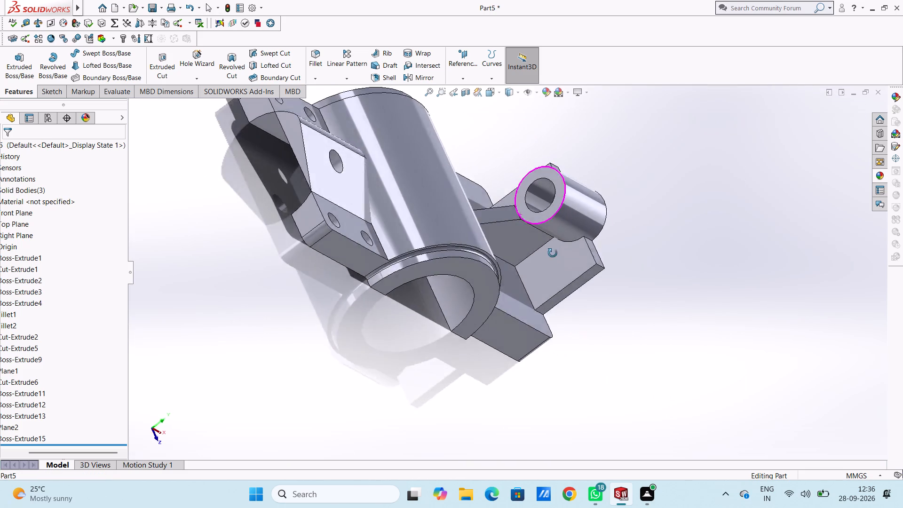
pyautogui.moveTo(553, 253); pyautogui.dragTo(542, 191, button='middle')
pyautogui.scroll(-10, 544, 225)
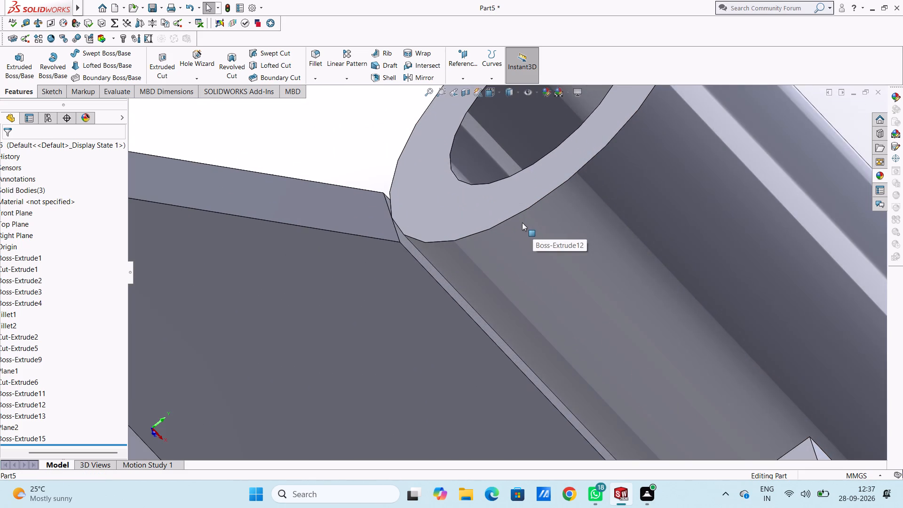
pyautogui.moveTo(494, 281); pyautogui.dragTo(483, 323, button='middle')
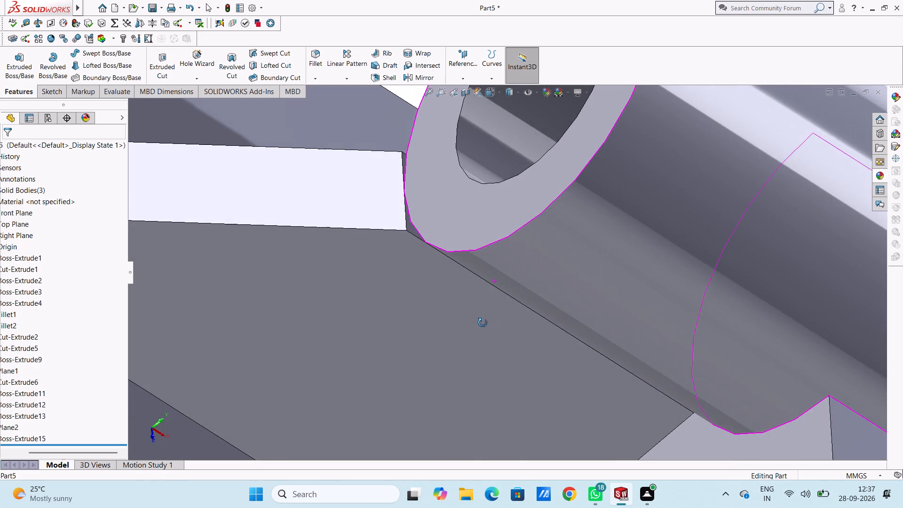
pyautogui.moveTo(483, 323); pyautogui.dragTo(493, 272, button='middle')
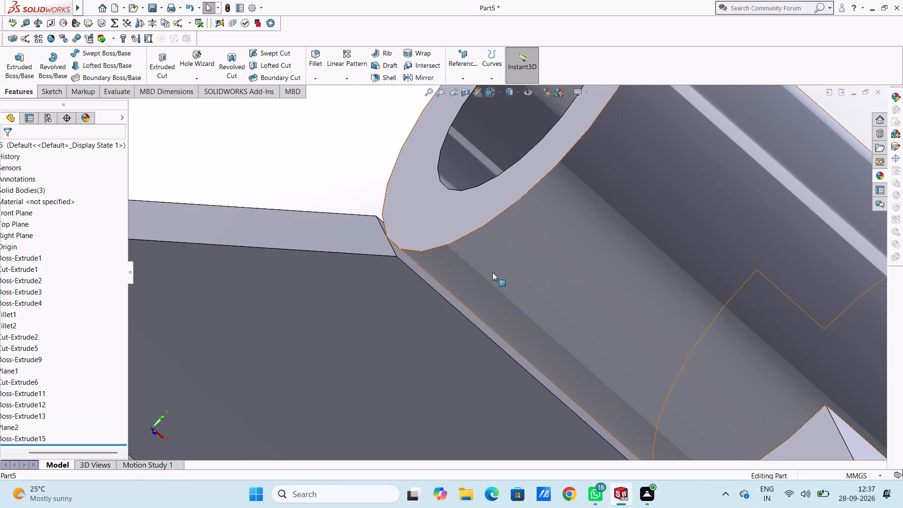
pyautogui.moveTo(489, 269); pyautogui.dragTo(483, 256, button='middle')
pyautogui.moveTo(483, 256); pyautogui.dragTo(482, 256, button='middle')
pyautogui.scroll(5, 480, 254)
pyautogui.moveTo(463, 260); pyautogui.dragTo(427, 222, button='middle')
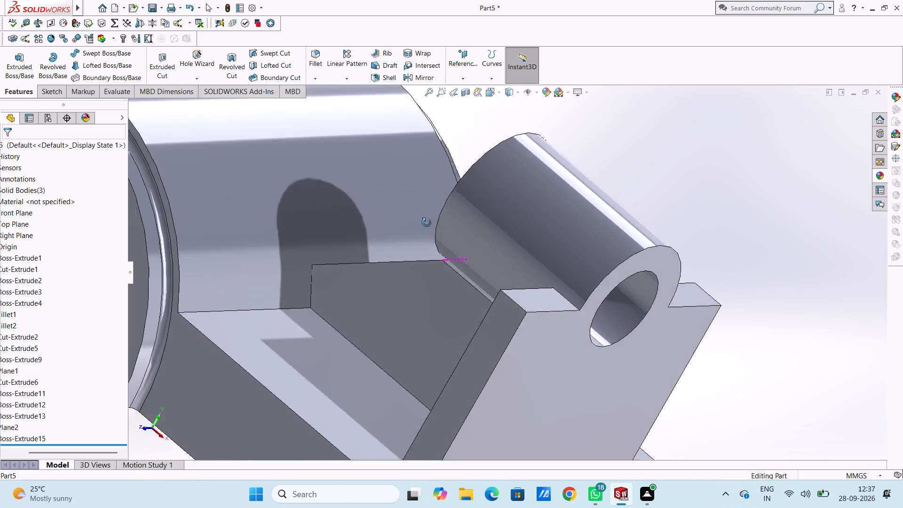
pyautogui.moveTo(427, 222); pyautogui.dragTo(481, 302, button='middle')
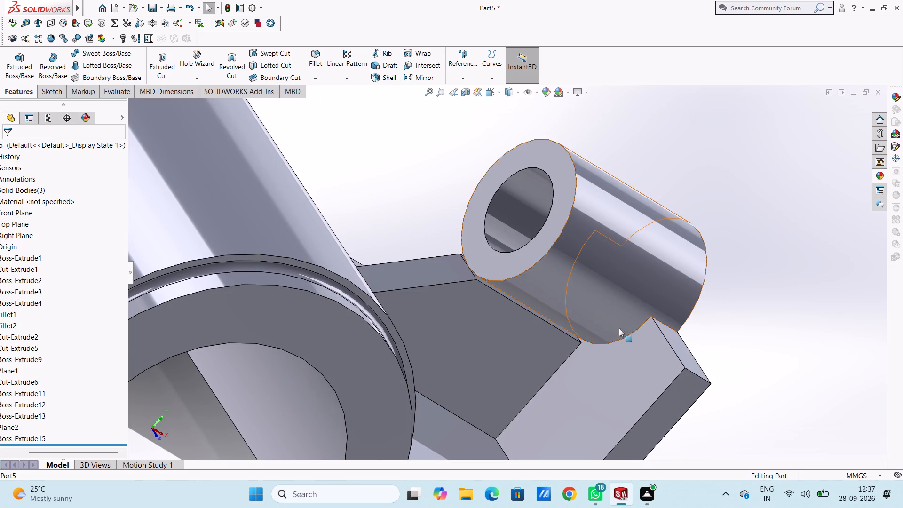
pyautogui.scroll(5, 627, 316)
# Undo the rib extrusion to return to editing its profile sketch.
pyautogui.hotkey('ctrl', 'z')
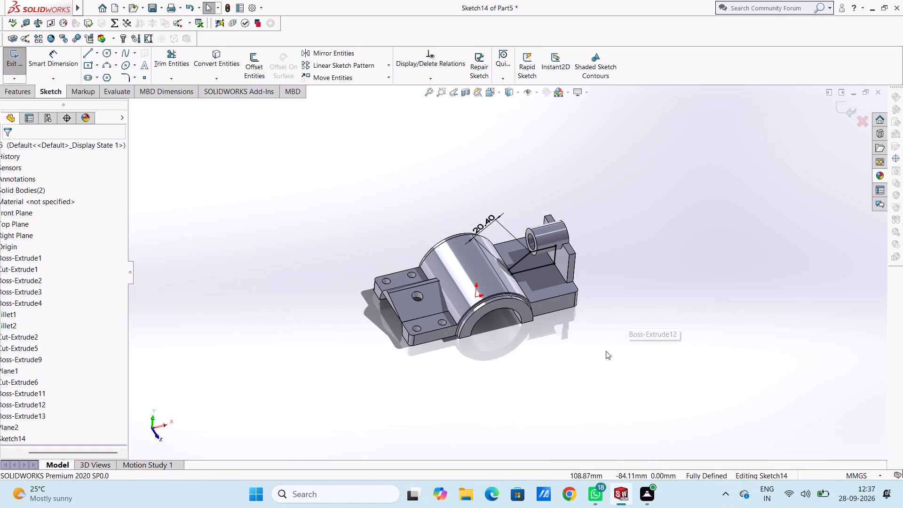
# Sketch a vertical line about 20 mm up the lug from the base, then a horizontal line about 18 mm long inside the tubular boss.
pyautogui.hotkey('ctrl', '1')
pyautogui.scroll(-3, 681, 271)
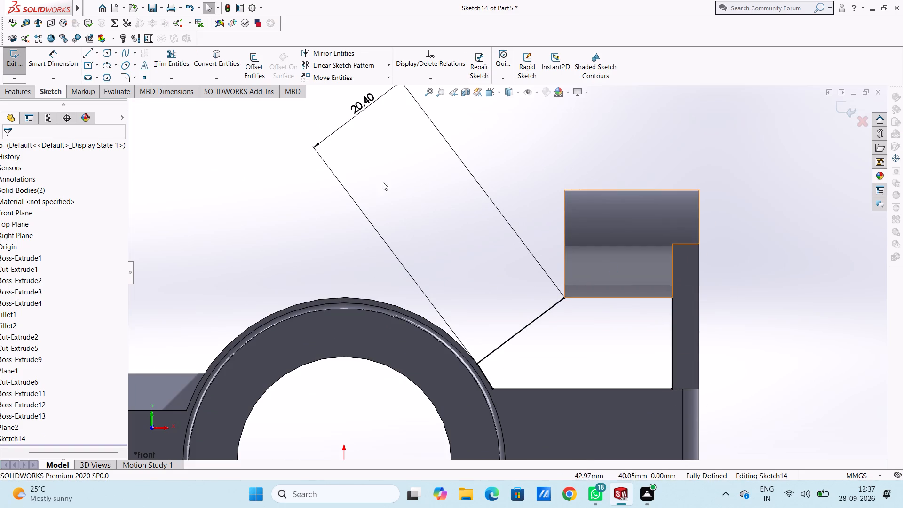
pyautogui.click(84, 54)
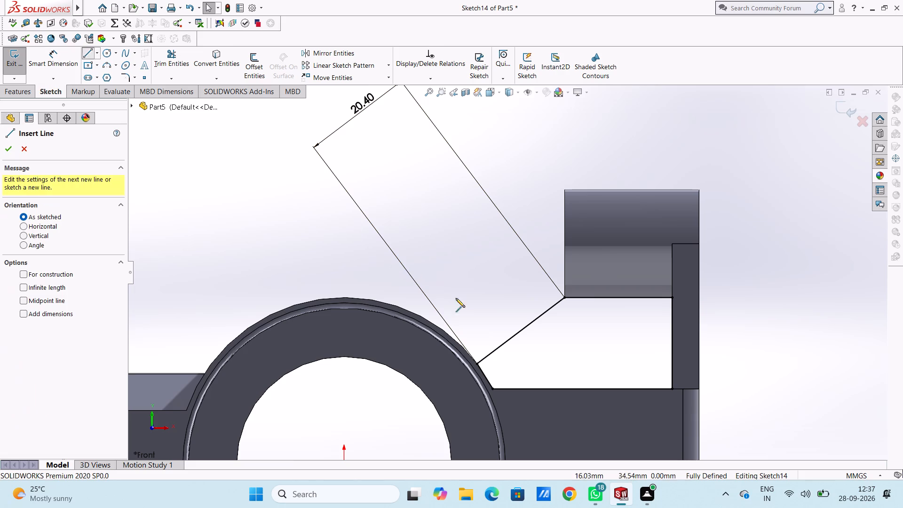
pyautogui.click(672, 389)
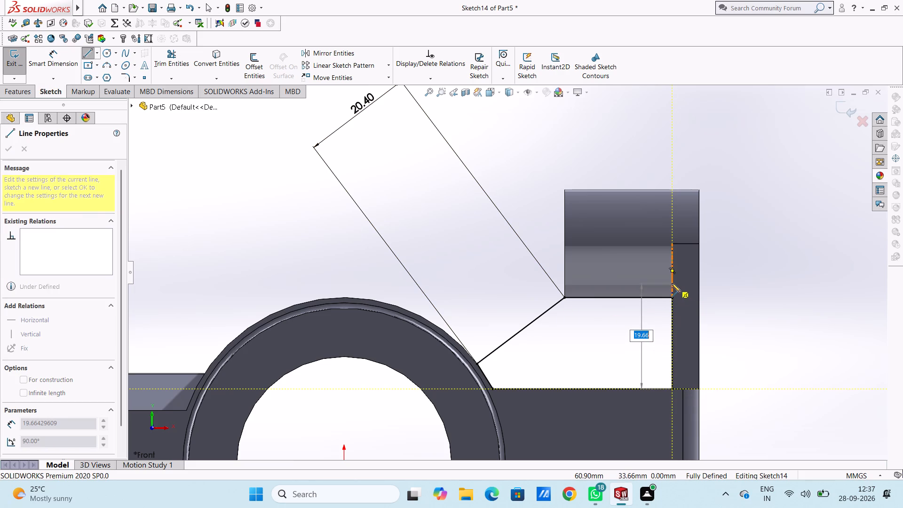
pyautogui.click(672, 283)
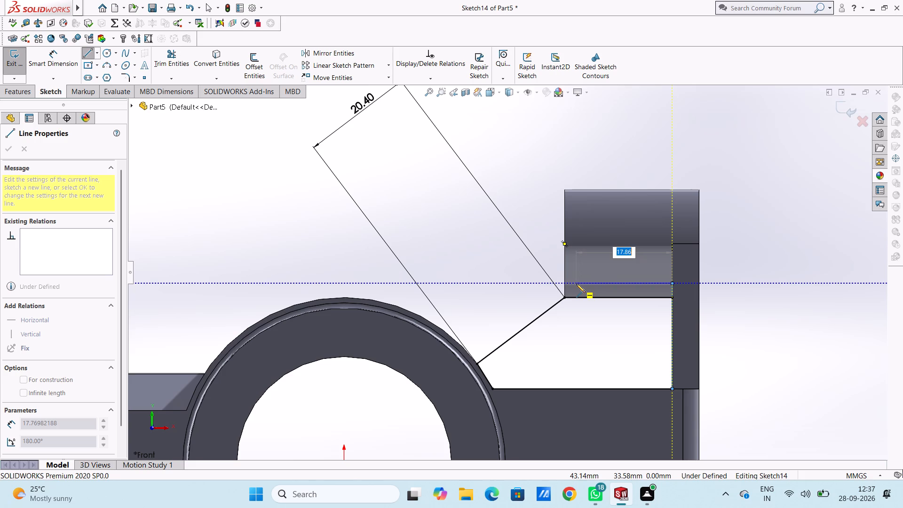
pyautogui.click(576, 284)
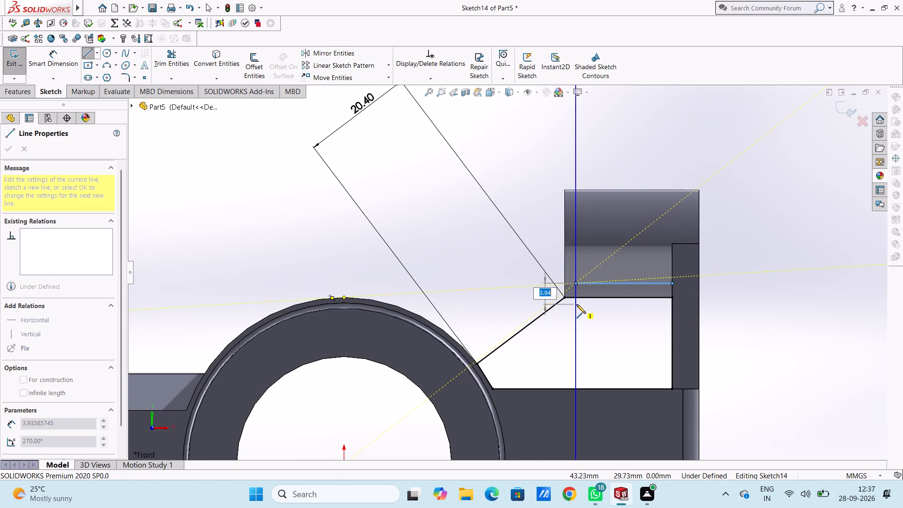
pyautogui.press('Escape')
pyautogui.press('Escape')
pyautogui.press('Escape')
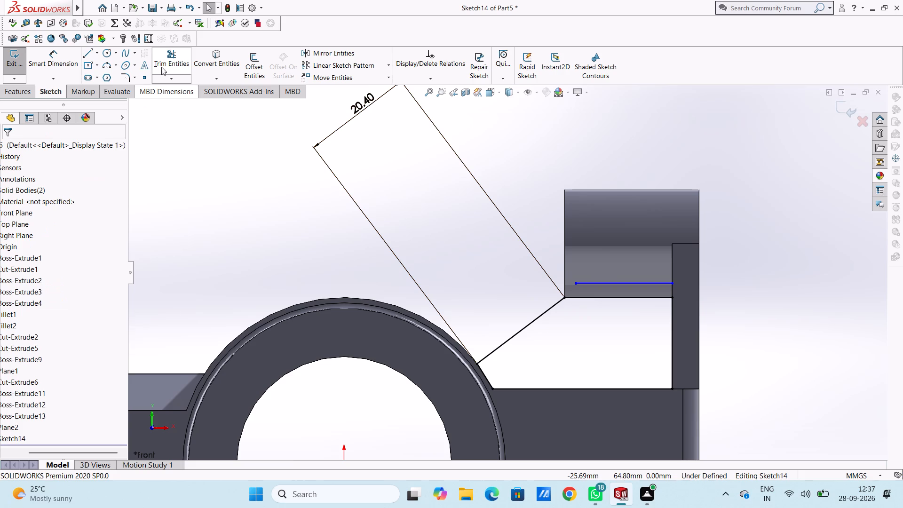
# Sketch a sloped line about 28 mm long from the arch point through the boss's lower corner, crossing the new horizontal line.
pyautogui.click(86, 53)
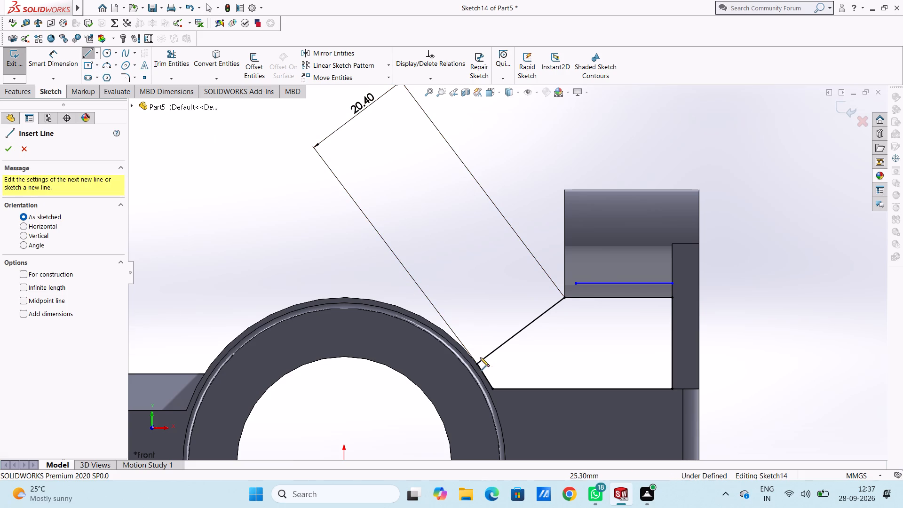
pyautogui.click(476, 363)
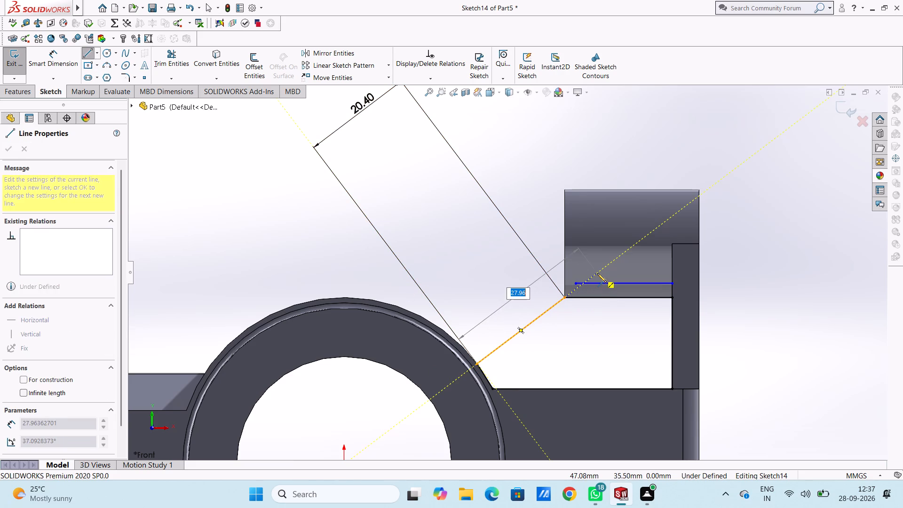
pyautogui.click(597, 270)
pyautogui.press('Escape')
pyautogui.press('Escape')
pyautogui.press('Escape')
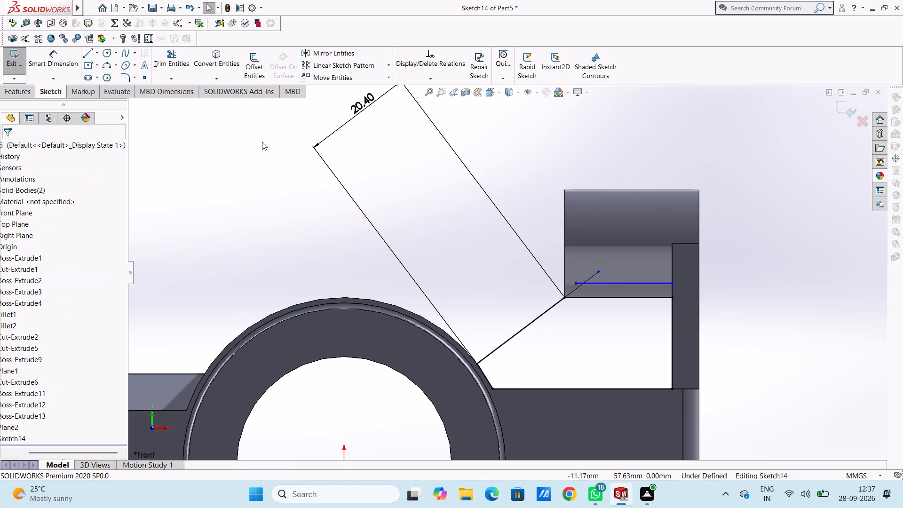
# Trim the overhanging ends of the sloped and new horizontal lines, and remove the old horizontal line along the boss's underside.
pyautogui.click(165, 54)
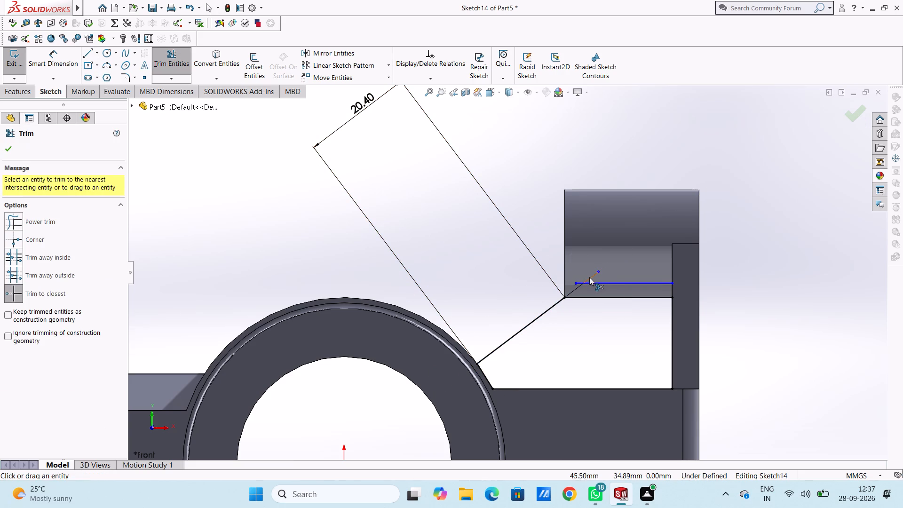
pyautogui.click(590, 278)
pyautogui.click(576, 282)
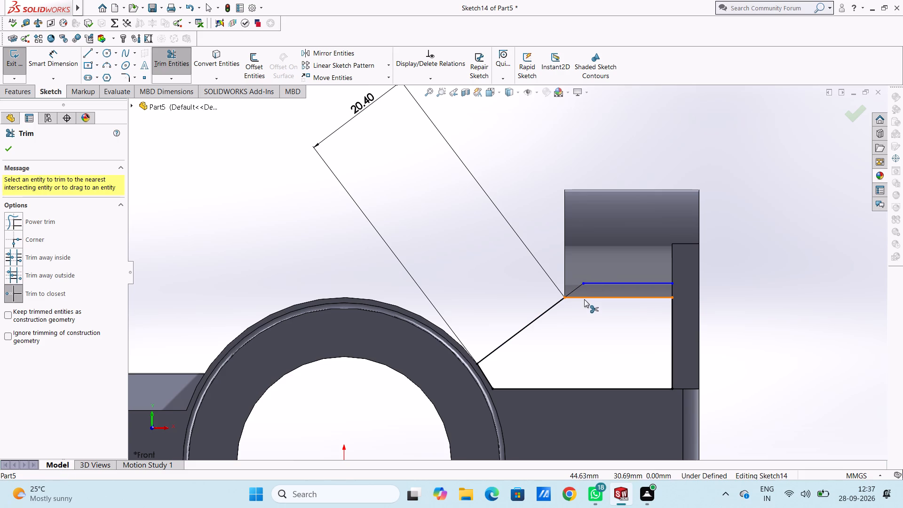
pyautogui.click(584, 298)
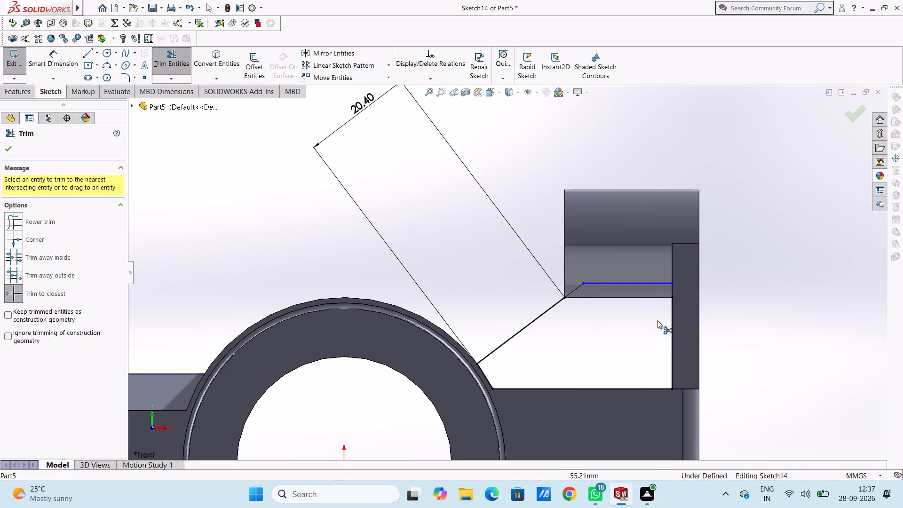
pyautogui.press('Escape')
pyautogui.press('Escape')
pyautogui.press('Escape')
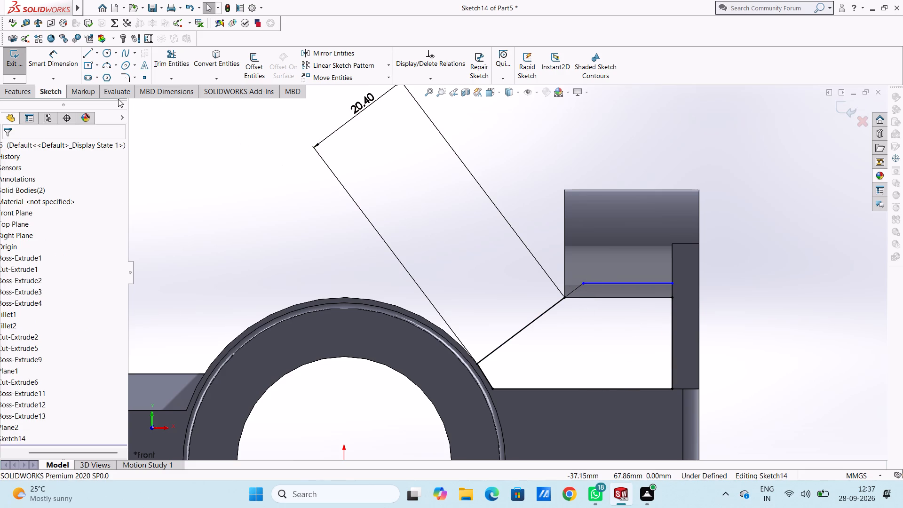
# Dimension the rib profile's vertical line along the lug, keeping its drawn length of 19.66 mm.
pyautogui.click(55, 66)
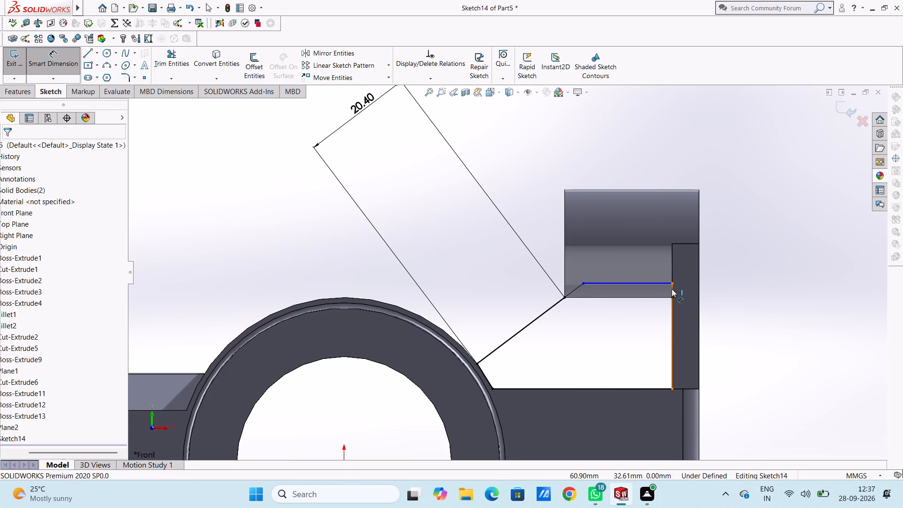
pyautogui.click(672, 289)
pyautogui.click(780, 313)
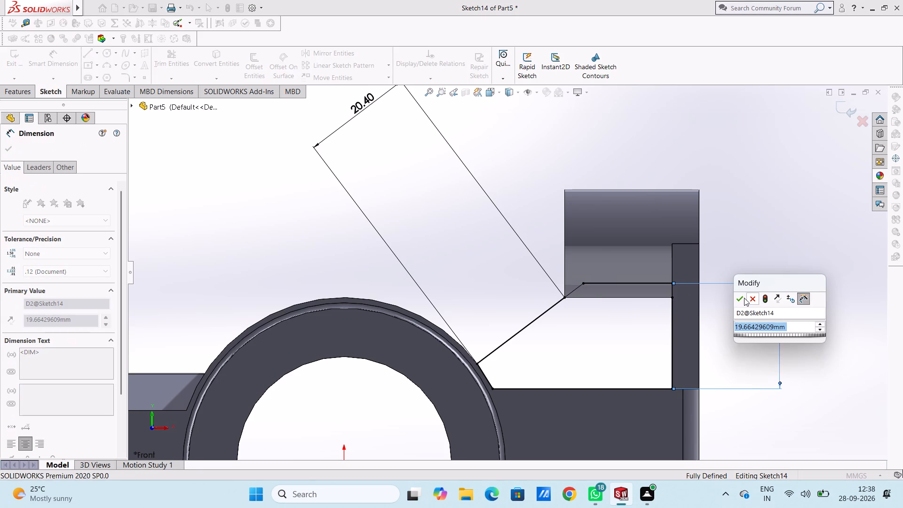
pyautogui.click(737, 296)
pyautogui.click(752, 252)
pyautogui.press('Escape')
pyautogui.press('Escape')
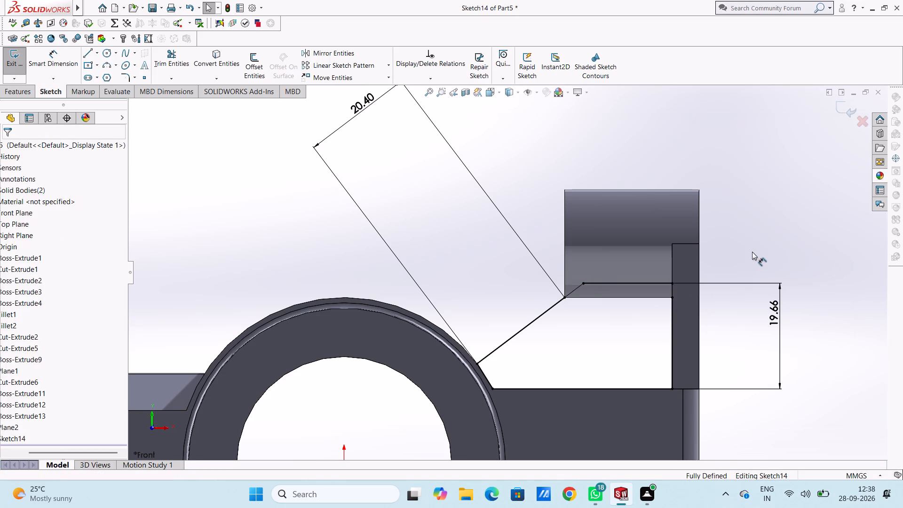
# Extrude the closed rib profile region 6 mm with the Mid Plane end condition, merging the result.
pyautogui.scroll(2, 752, 252)
pyautogui.moveTo(738, 230); pyautogui.dragTo(744, 243, button='middle')
pyautogui.click(14, 89)
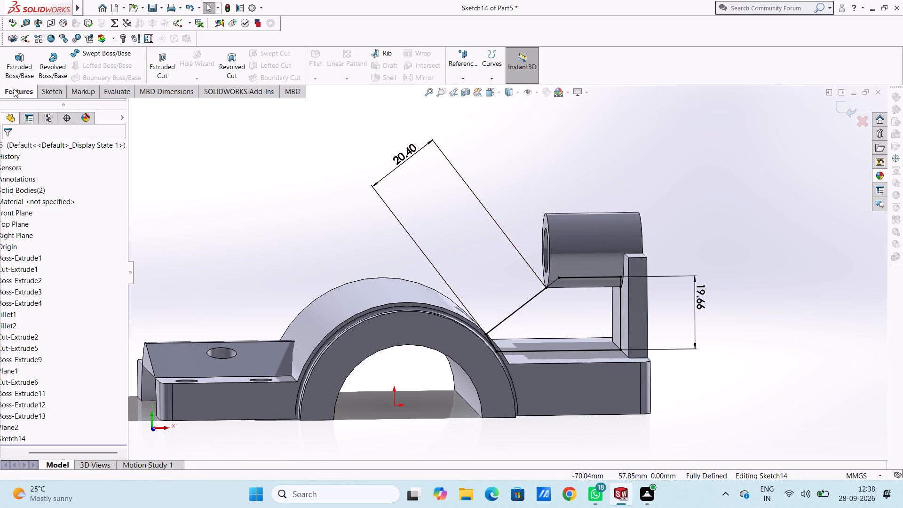
pyautogui.click(12, 64)
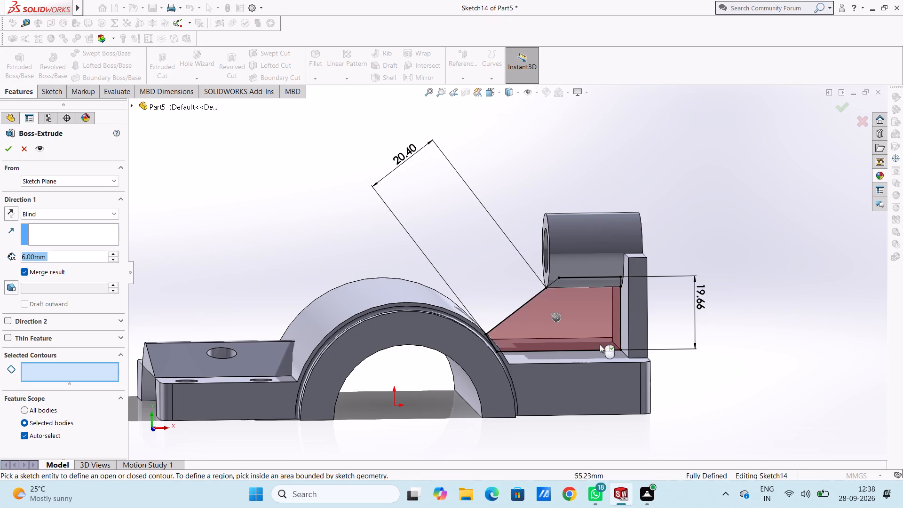
pyautogui.click(570, 317)
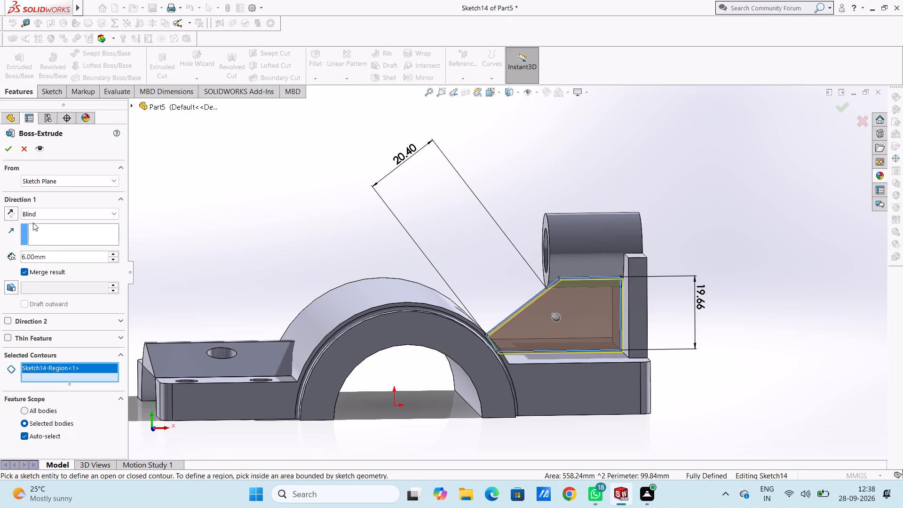
pyautogui.click(39, 210)
pyautogui.click(47, 272)
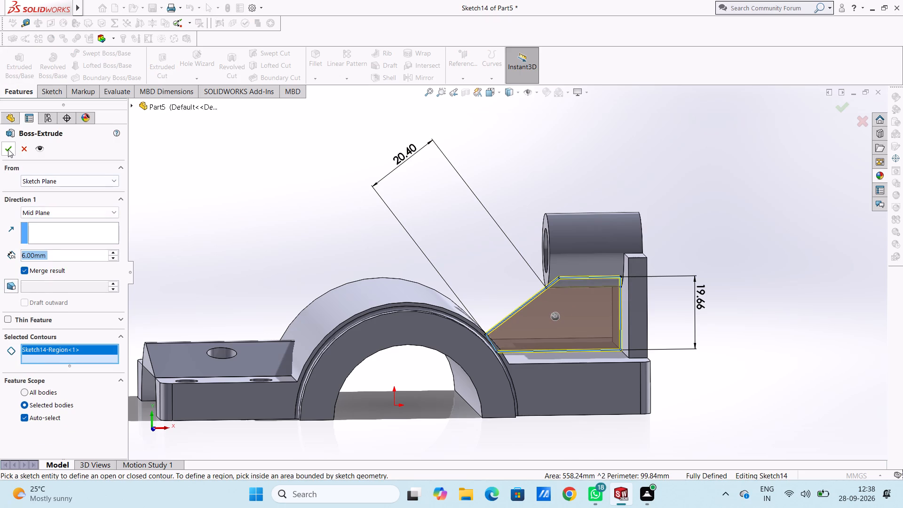
pyautogui.click(8, 149)
pyautogui.click(242, 206)
# Inspect the rib and its junctions with the arch and tubular boss from an angle, in isometric and from the top.
pyautogui.scroll(2, 266, 193)
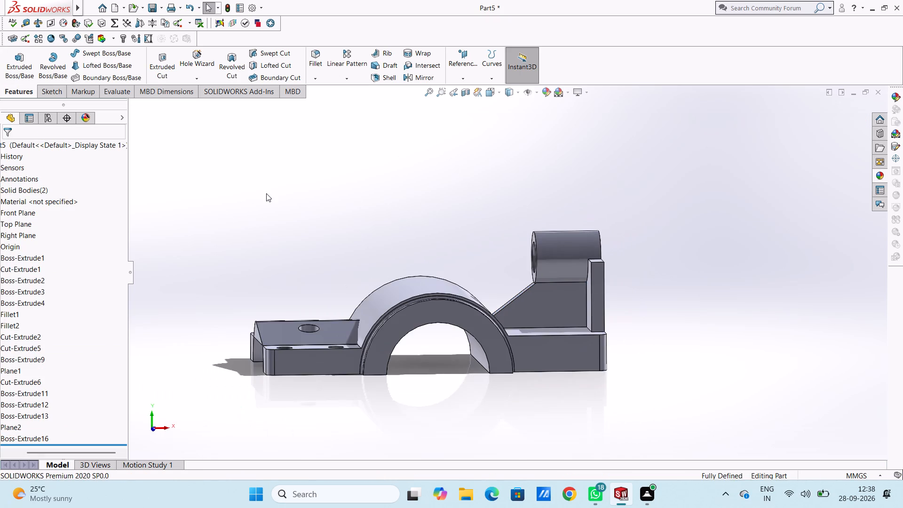
pyautogui.moveTo(274, 197); pyautogui.dragTo(285, 190, button='middle')
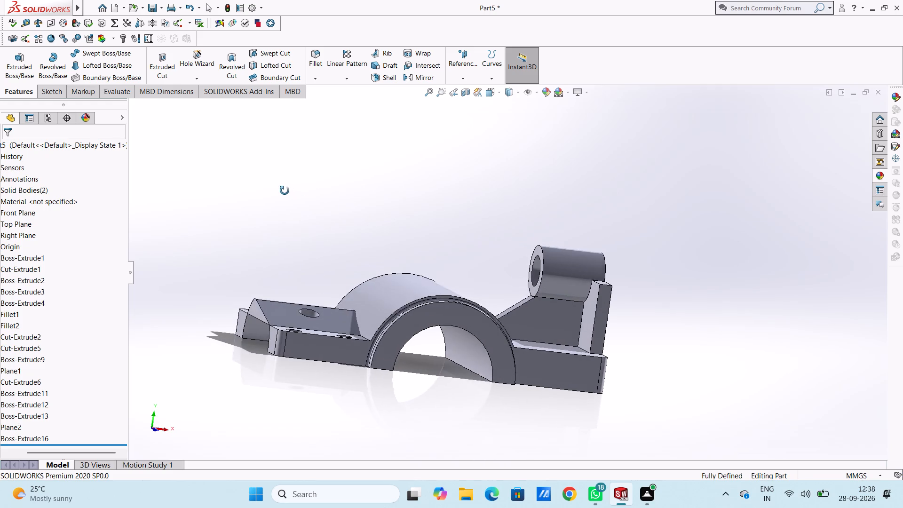
pyautogui.moveTo(285, 190); pyautogui.dragTo(281, 190, button='middle')
pyautogui.hotkey('ctrl', '7')
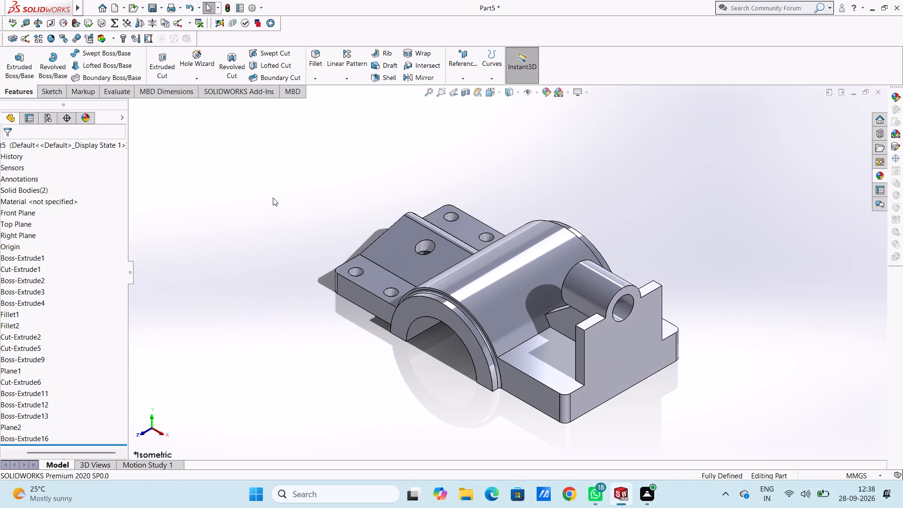
pyautogui.press('Escape')
pyautogui.press('Escape')
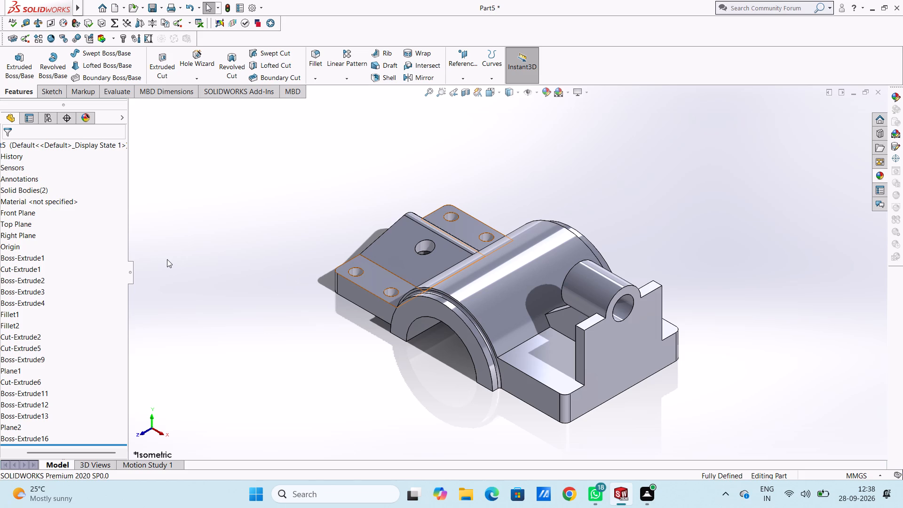
pyautogui.hotkey('ctrl', '5')
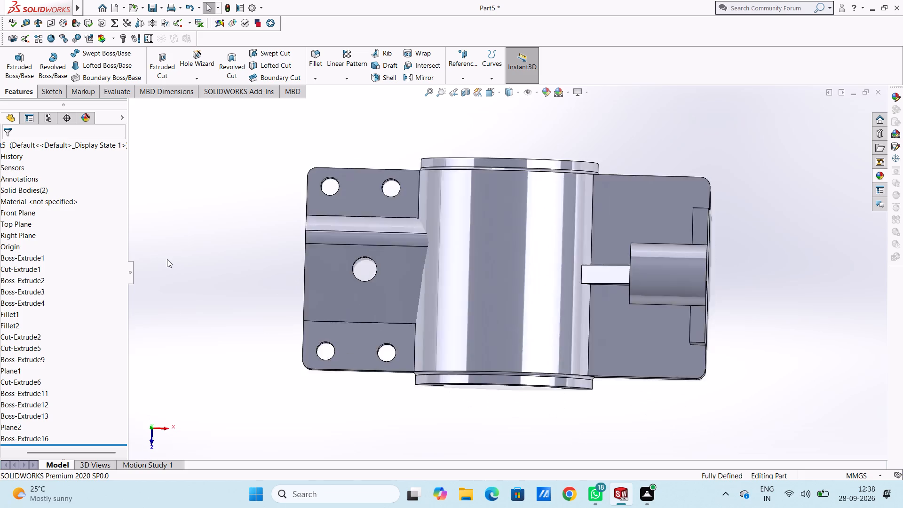
# Start a reference plane offset from the Top Plane by 20 mm, viewing the part from the front.
pyautogui.hotkey('ctrl', '1')
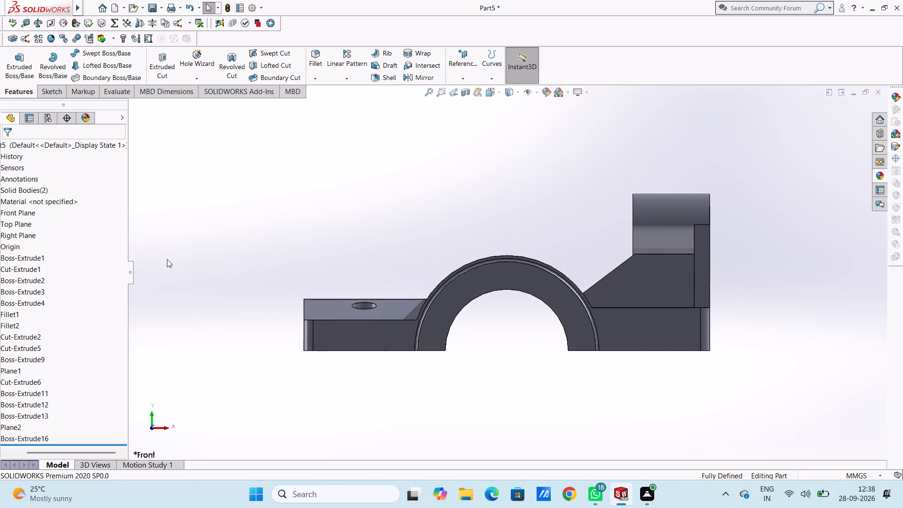
pyautogui.click(456, 59)
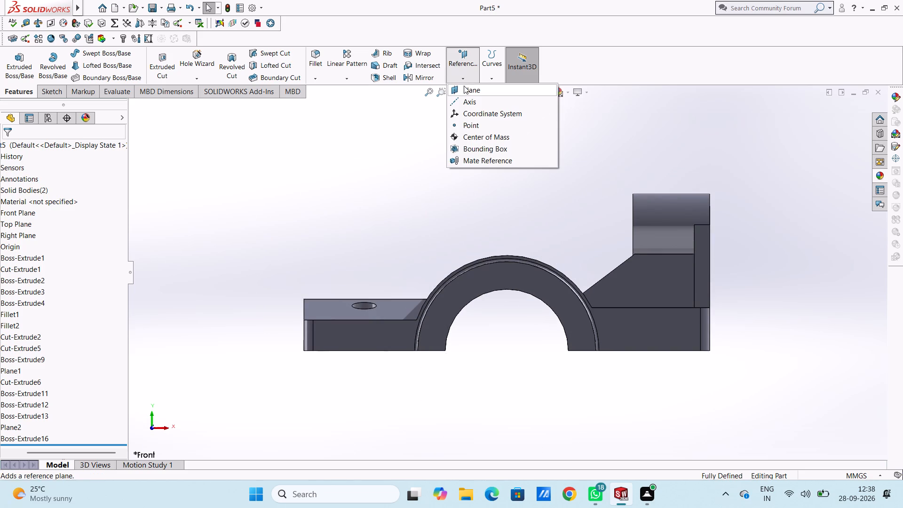
pyautogui.click(464, 87)
pyautogui.click(205, 108)
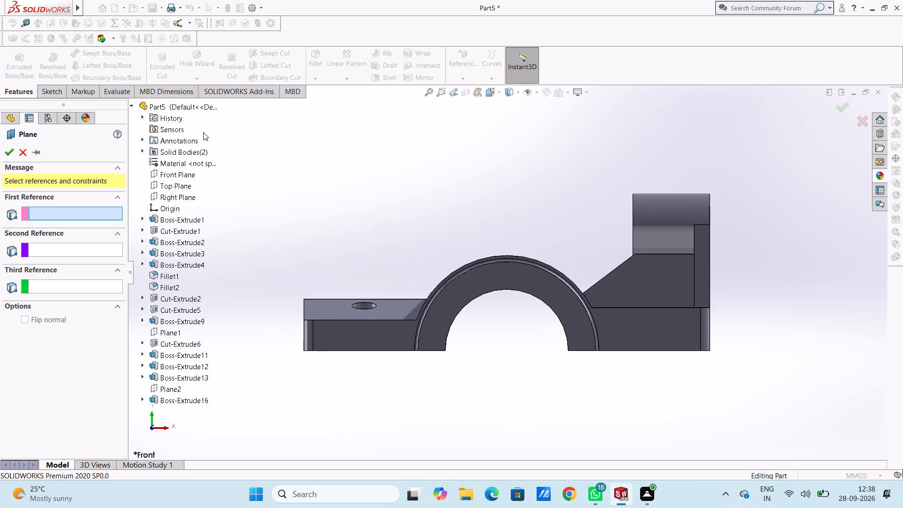
pyautogui.click(170, 186)
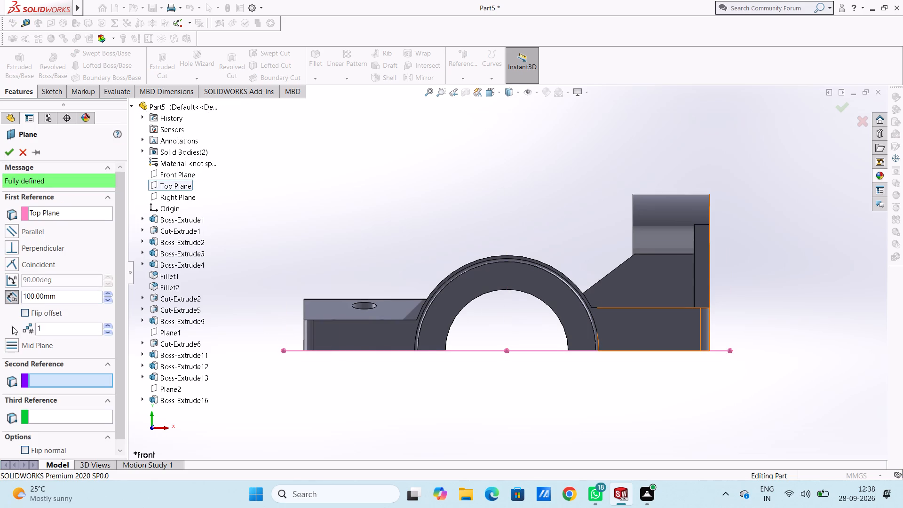
pyautogui.doubleClick(62, 295)
pyautogui.write('20')
pyautogui.press('Return')
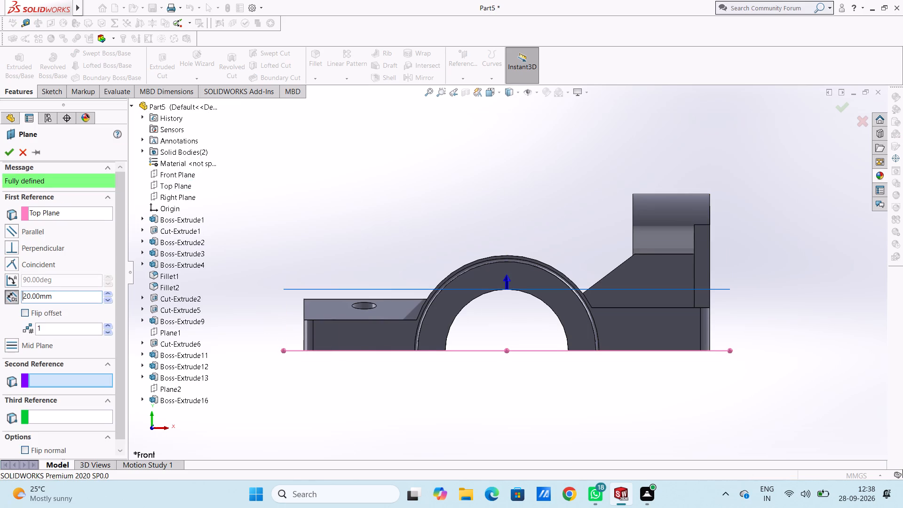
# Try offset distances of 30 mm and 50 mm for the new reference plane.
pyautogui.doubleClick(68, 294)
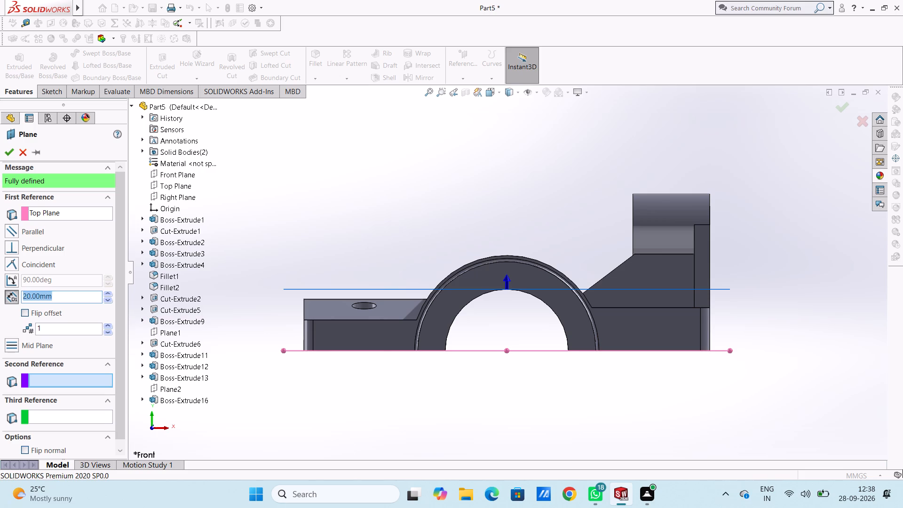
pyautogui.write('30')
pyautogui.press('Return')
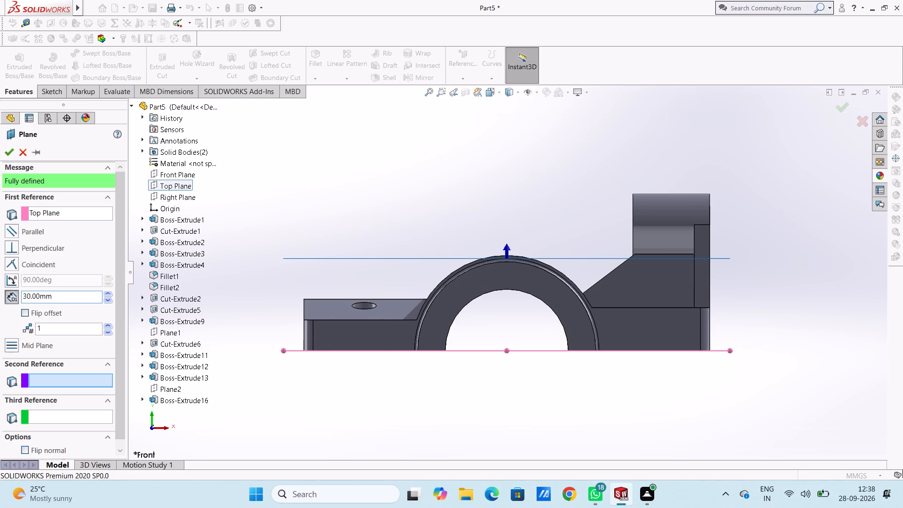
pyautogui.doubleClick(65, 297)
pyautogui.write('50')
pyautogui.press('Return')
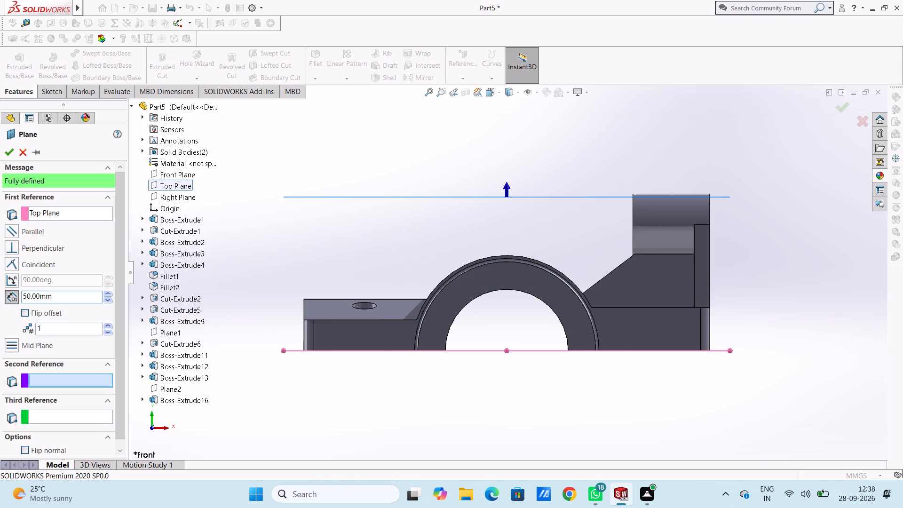
# Set the reference plane's offset above the Top Plane to 40 mm and create it.
pyautogui.click(74, 297)
pyautogui.click(74, 296)
pyautogui.write('40')
pyautogui.press('Return')
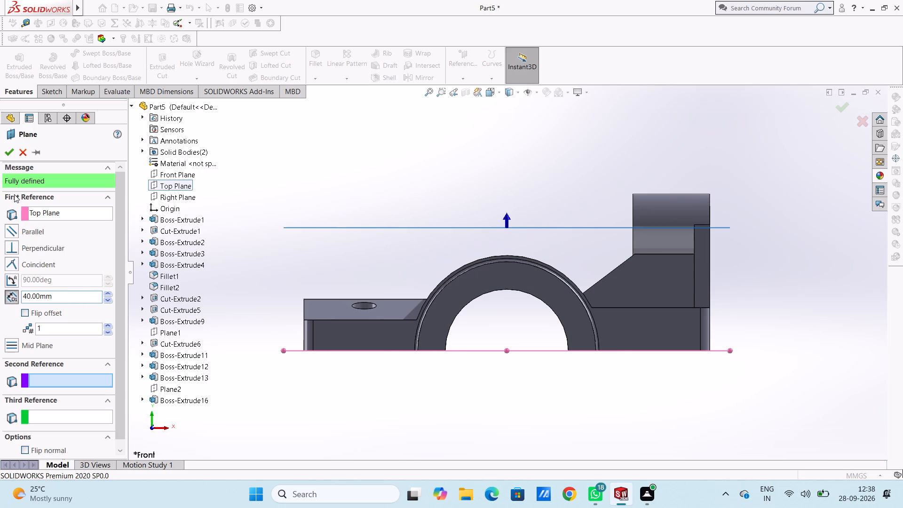
pyautogui.click(15, 152)
pyautogui.click(317, 135)
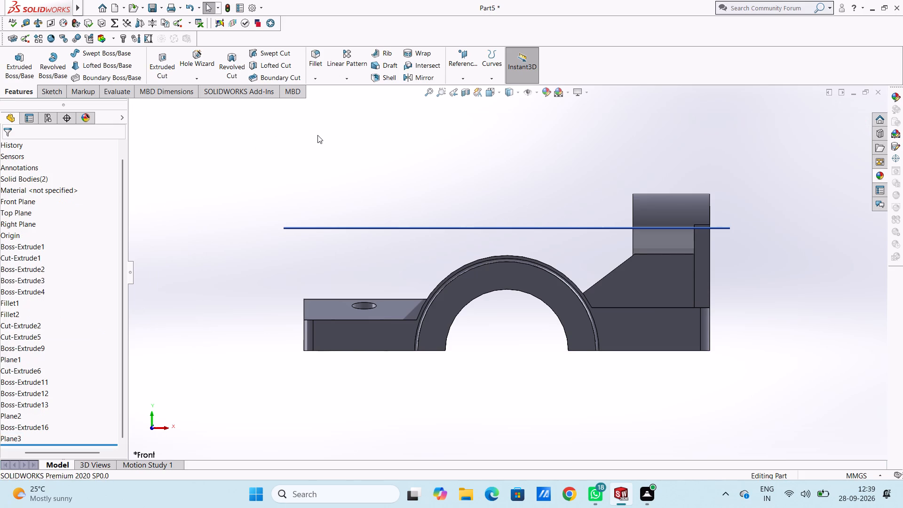
# Open a sketch on the new 40 mm offset plane and draw two concentric circles at the origin with radii of 5 mm and 10 mm.
pyautogui.hotkey('ctrl', '5')
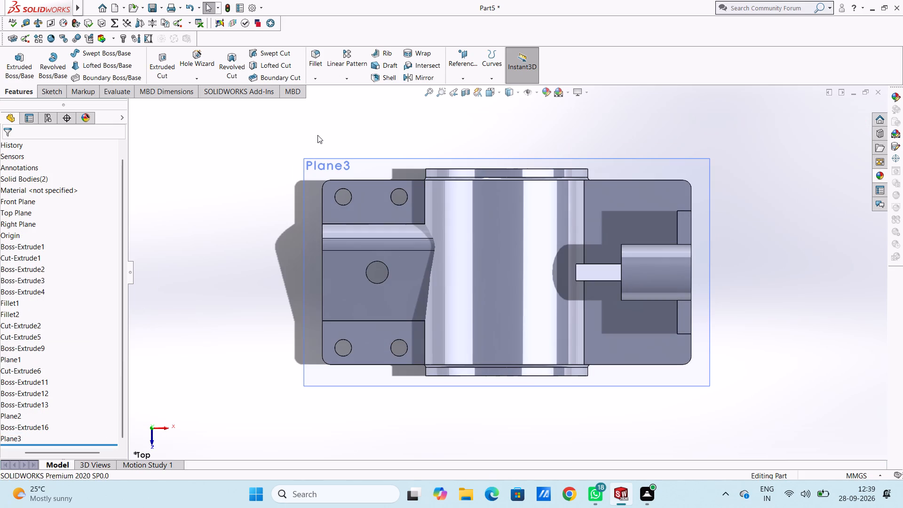
pyautogui.click(364, 171)
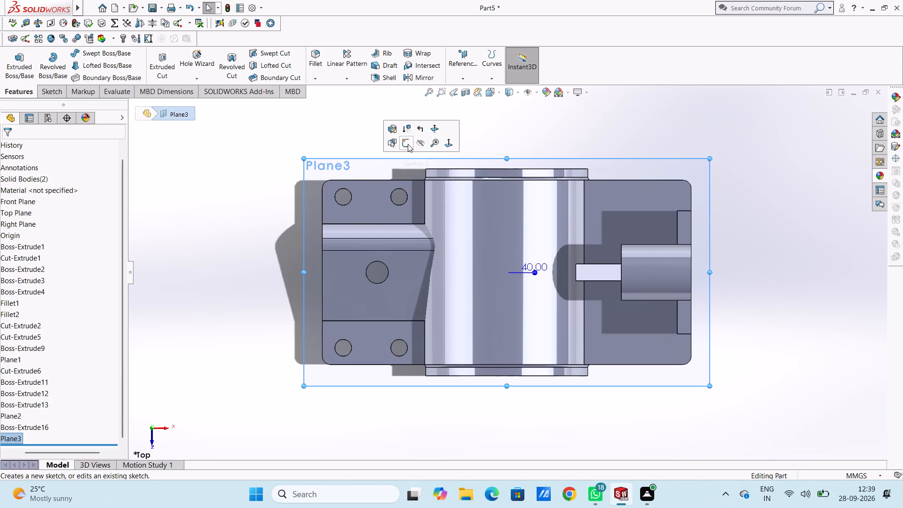
pyautogui.click(408, 143)
pyautogui.click(372, 140)
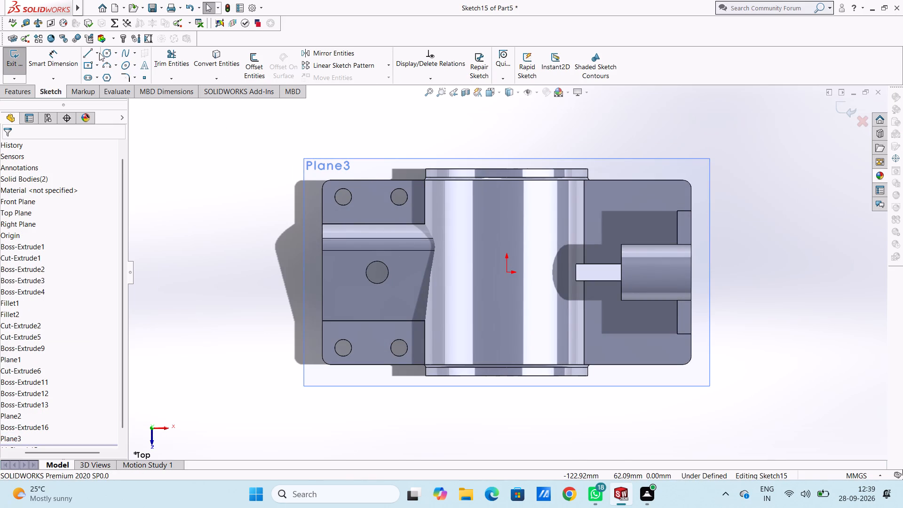
pyautogui.click(101, 53)
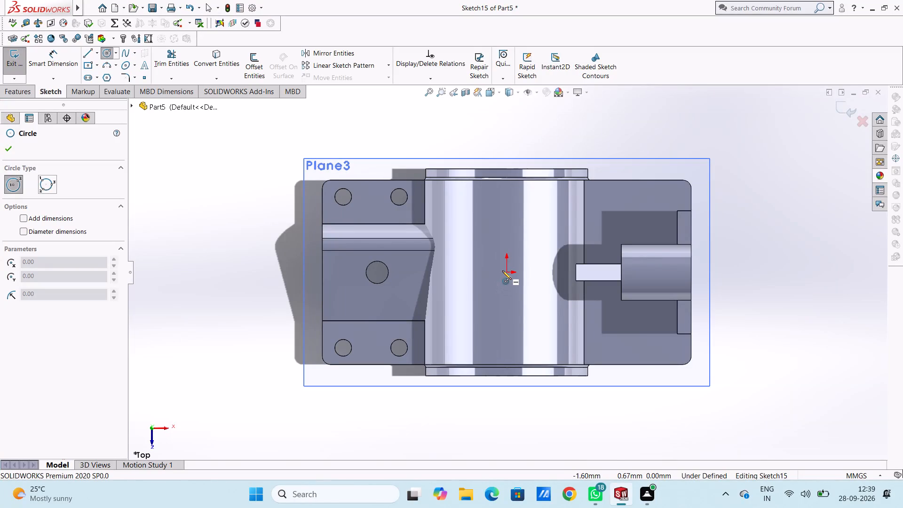
pyautogui.click(506, 272)
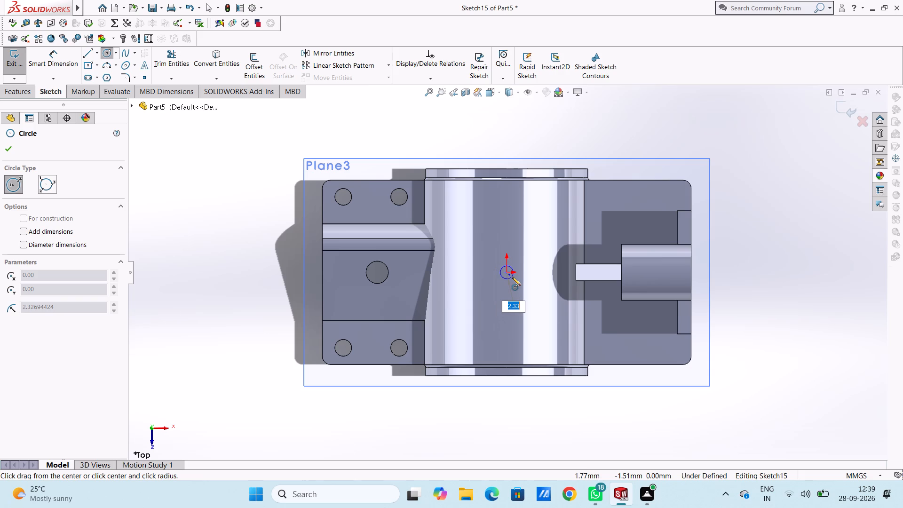
pyautogui.press('5')
pyautogui.press('Return')
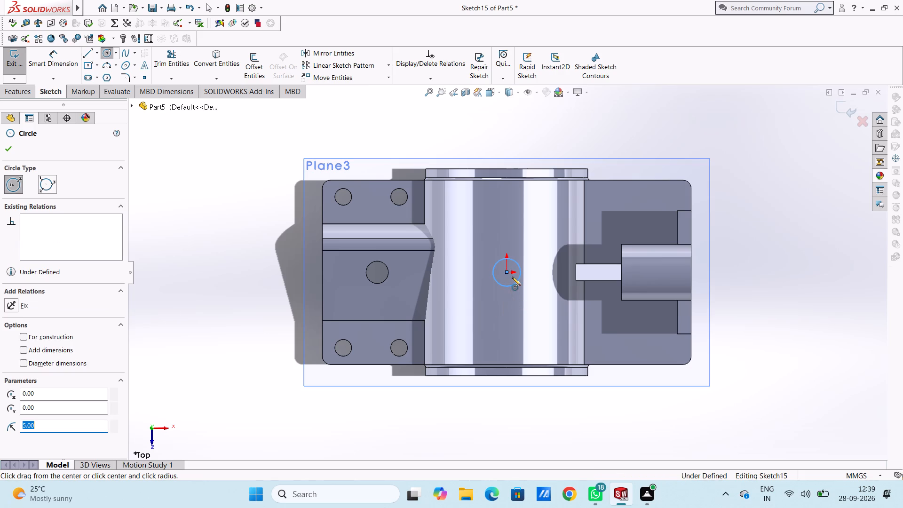
pyautogui.scroll(3, 512, 277)
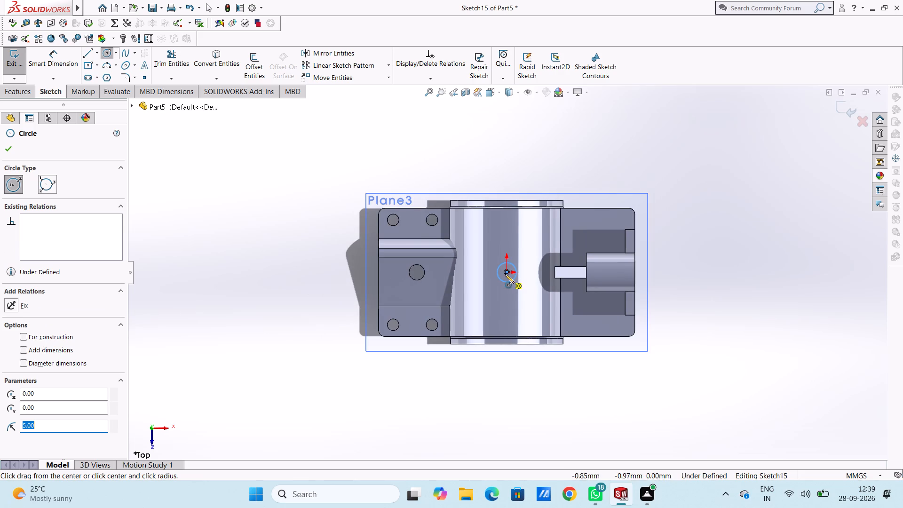
pyautogui.click(506, 272)
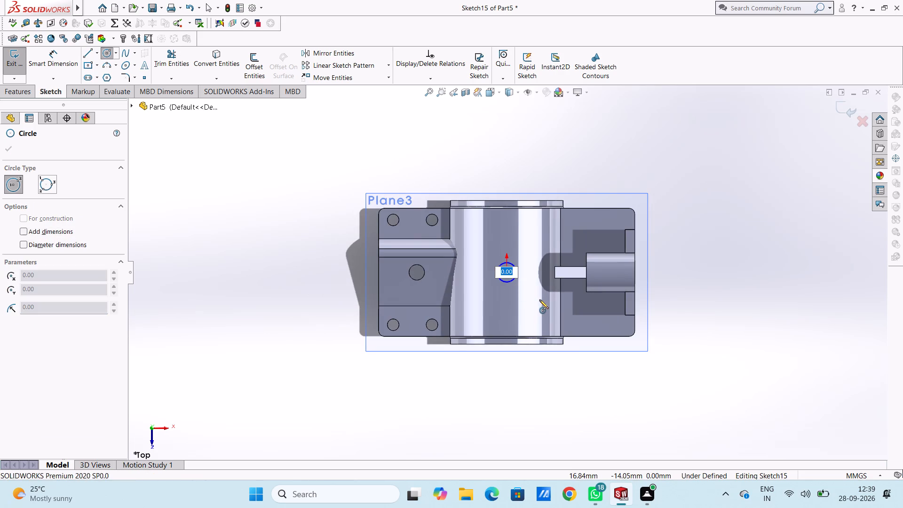
pyautogui.write('10')
pyautogui.press('Return')
pyautogui.press('Escape')
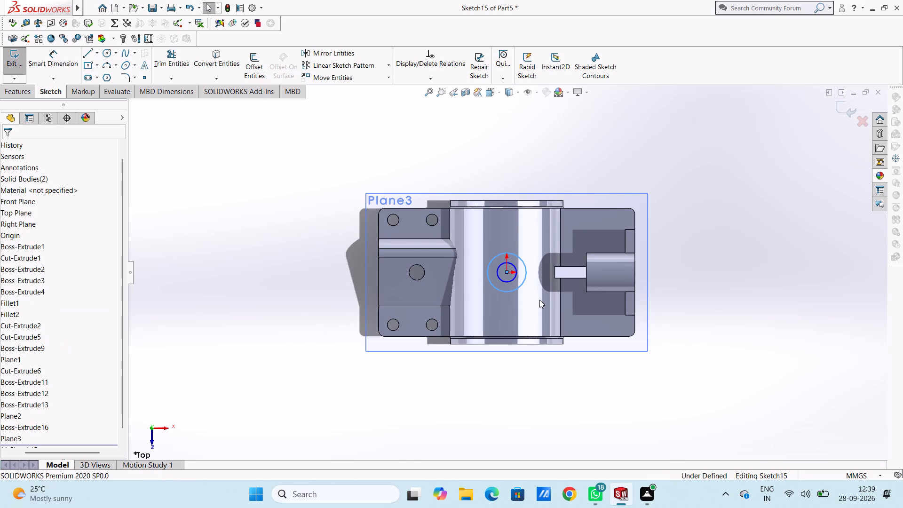
pyautogui.press('Escape')
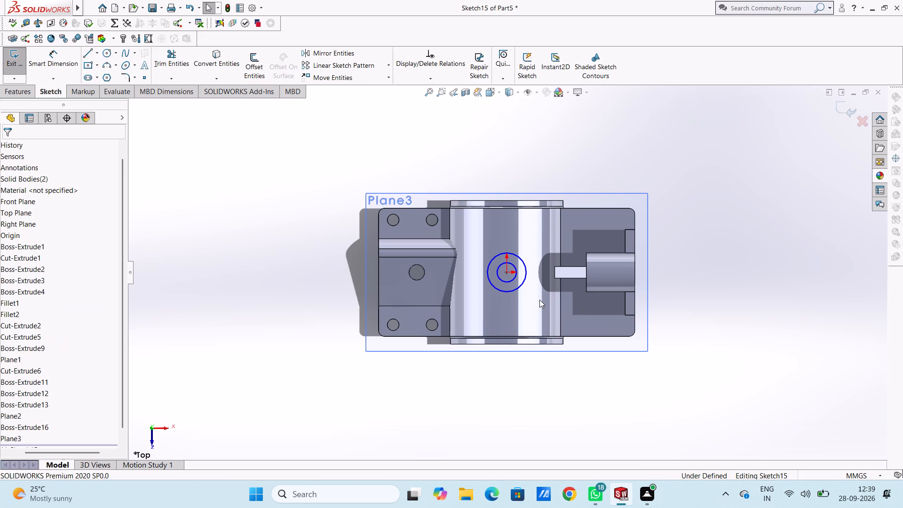
# Dimension the two concentric circles at the origin, setting the inner diameter to 6 mm and the outer diameter to 20 mm.
pyautogui.scroll(2, 539, 300)
pyautogui.scroll(-1, 521, 280)
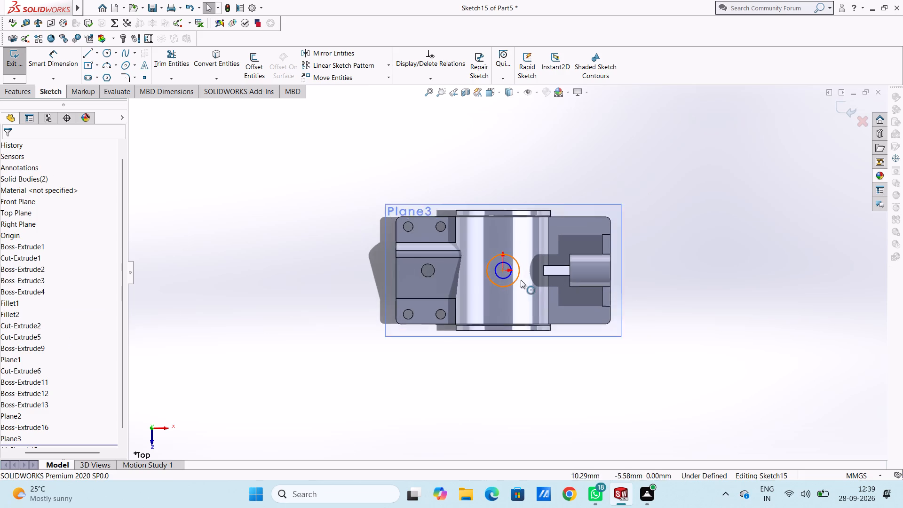
pyautogui.scroll(-2, 521, 280)
pyautogui.click(70, 66)
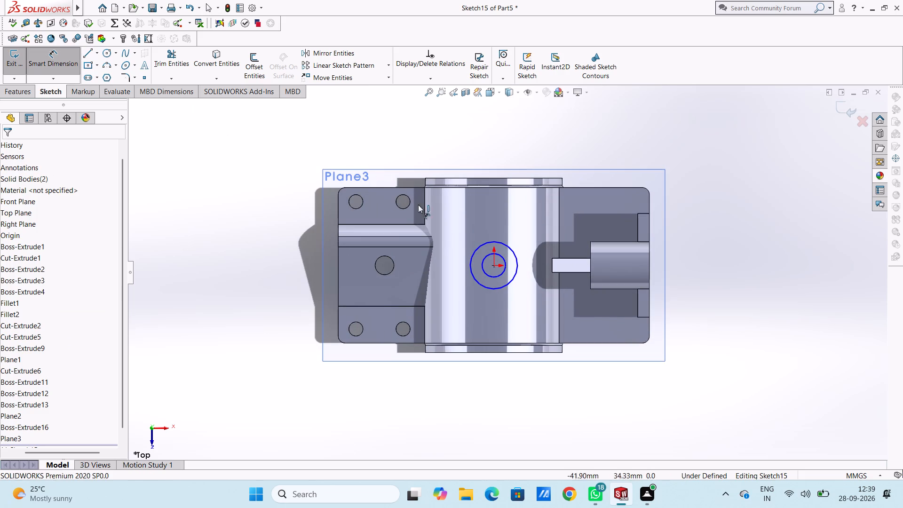
pyautogui.click(485, 259)
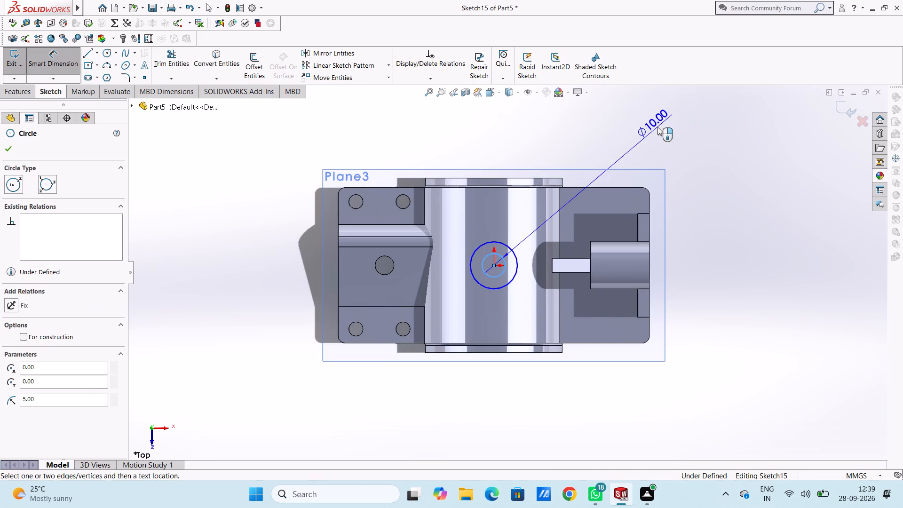
pyautogui.click(658, 127)
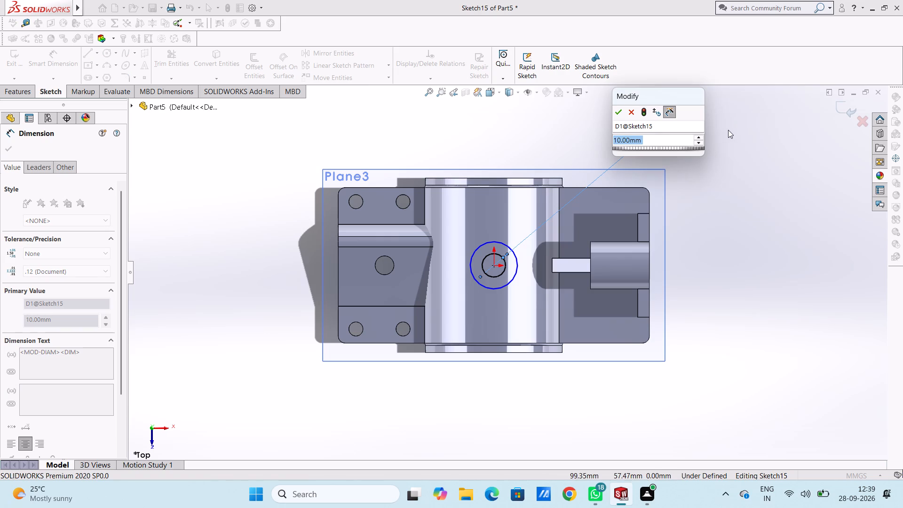
pyautogui.press('6')
pyautogui.press('Return')
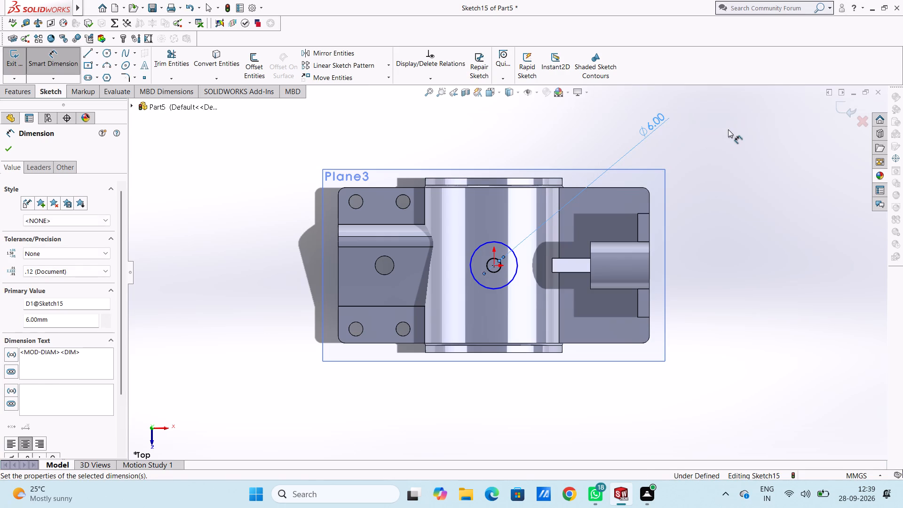
pyautogui.click(725, 135)
pyautogui.click(502, 243)
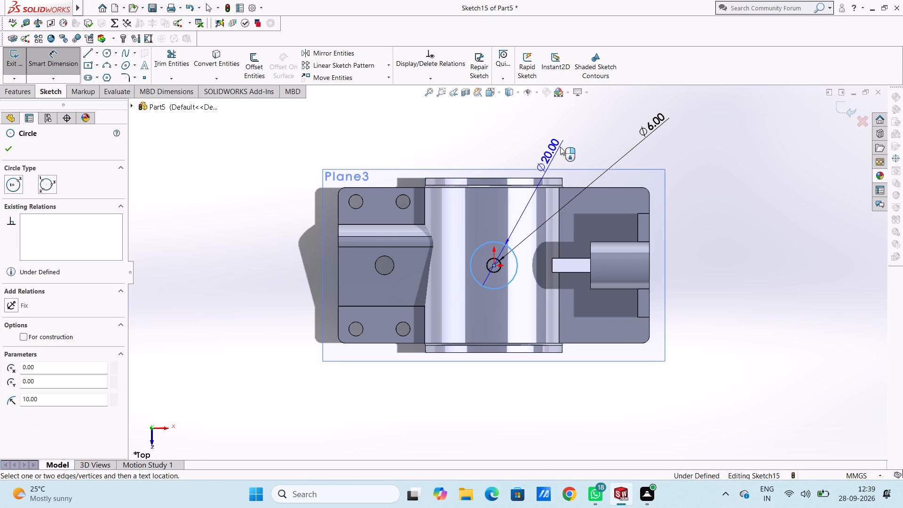
pyautogui.click(567, 137)
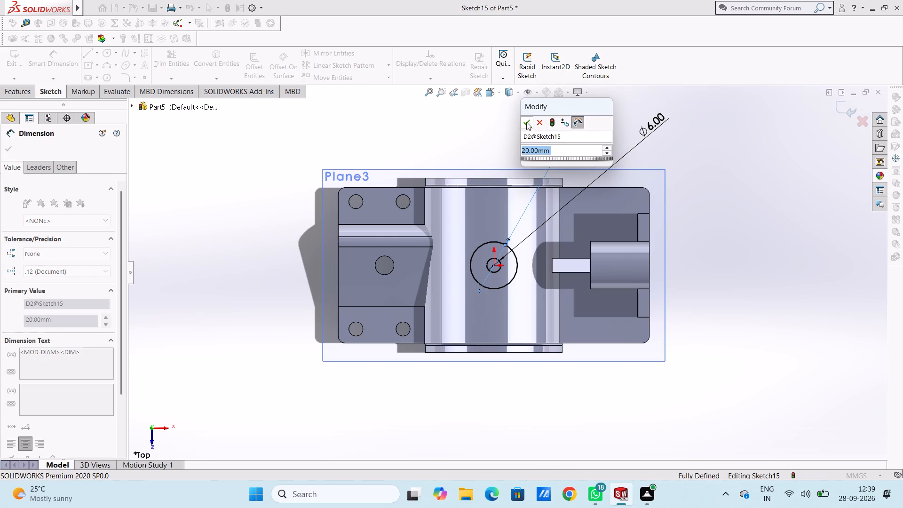
pyautogui.click(526, 121)
pyautogui.click(489, 133)
# Extrude the ring sketch down into the arch as a merged blind boss, trying a 10 mm depth and settling on 15 mm.
pyautogui.moveTo(484, 148); pyautogui.dragTo(483, 121, button='middle')
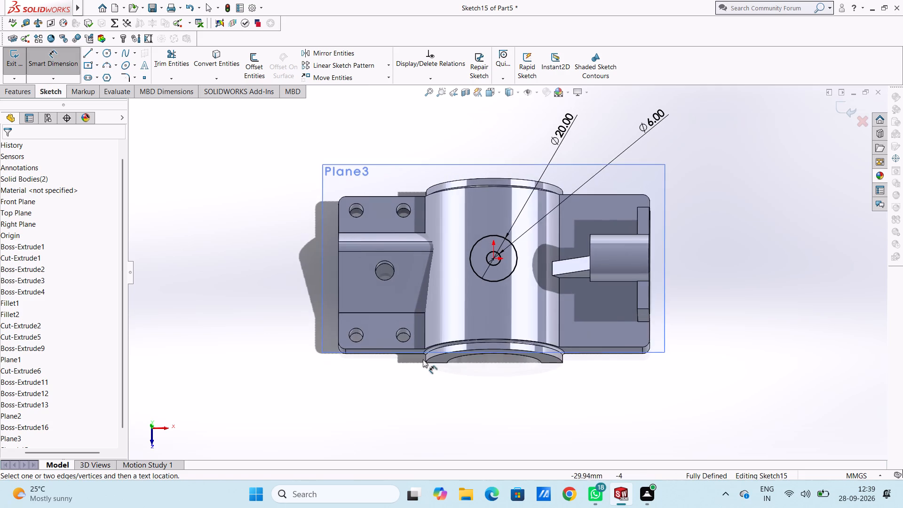
pyautogui.moveTo(422, 357); pyautogui.dragTo(415, 184, button='middle')
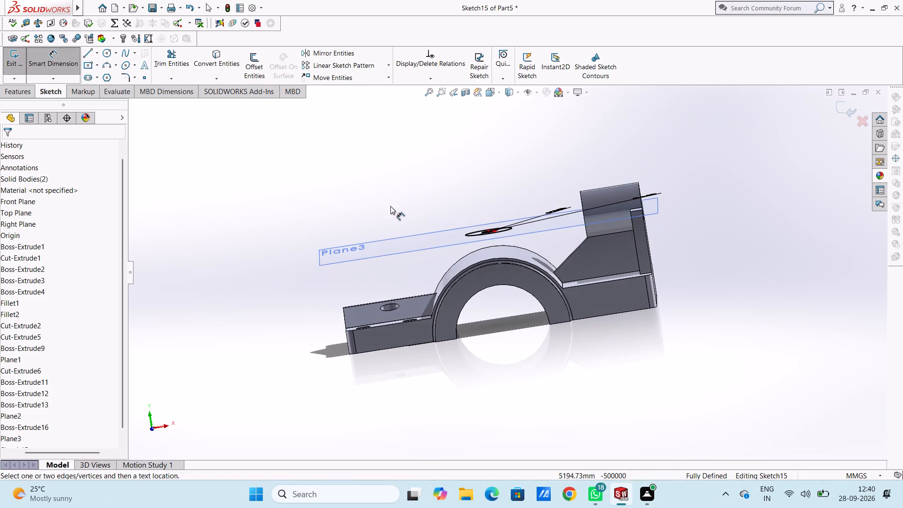
pyautogui.click(10, 91)
pyautogui.click(25, 50)
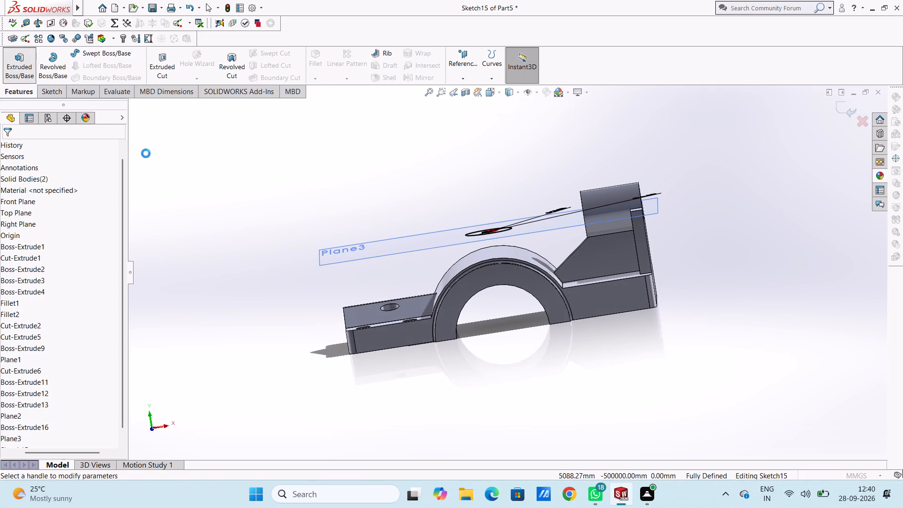
pyautogui.click(15, 212)
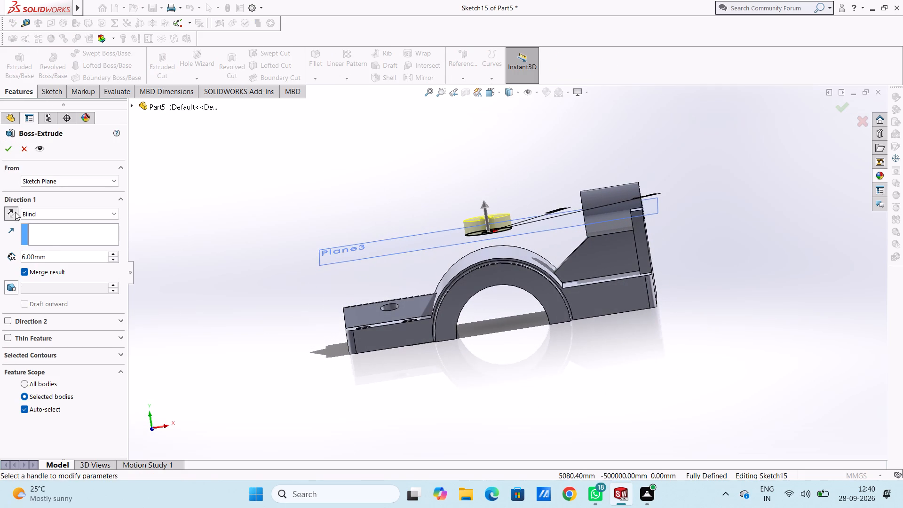
pyautogui.doubleClick(66, 259)
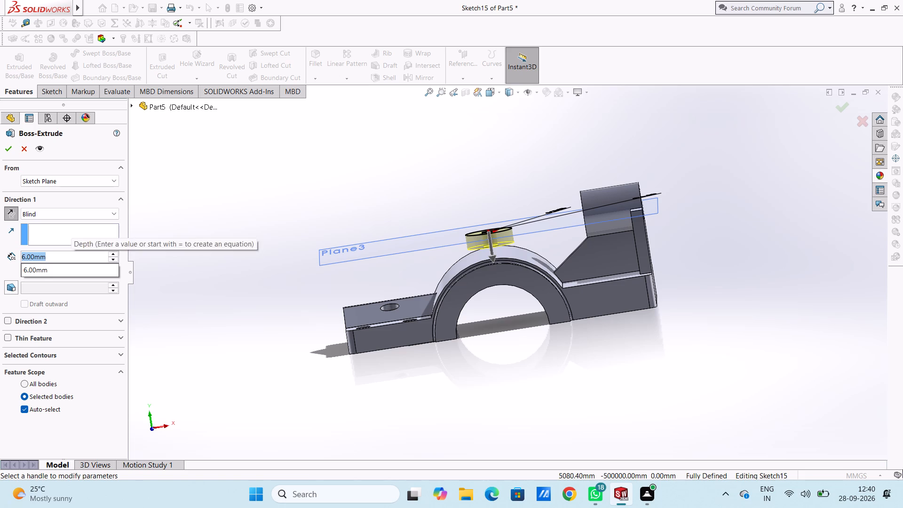
pyautogui.write('10')
pyautogui.press('Return')
pyautogui.moveTo(273, 282); pyautogui.dragTo(276, 274, button='middle')
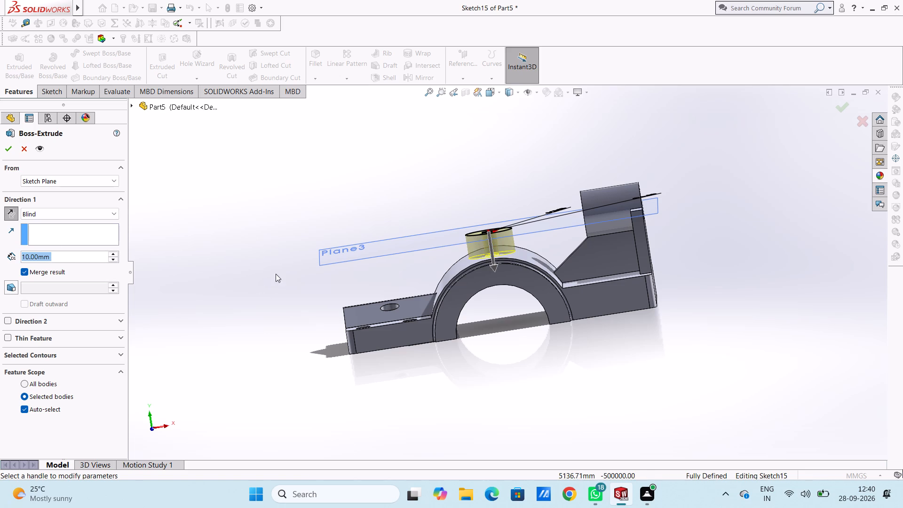
pyautogui.moveTo(276, 274); pyautogui.dragTo(276, 270, button='middle')
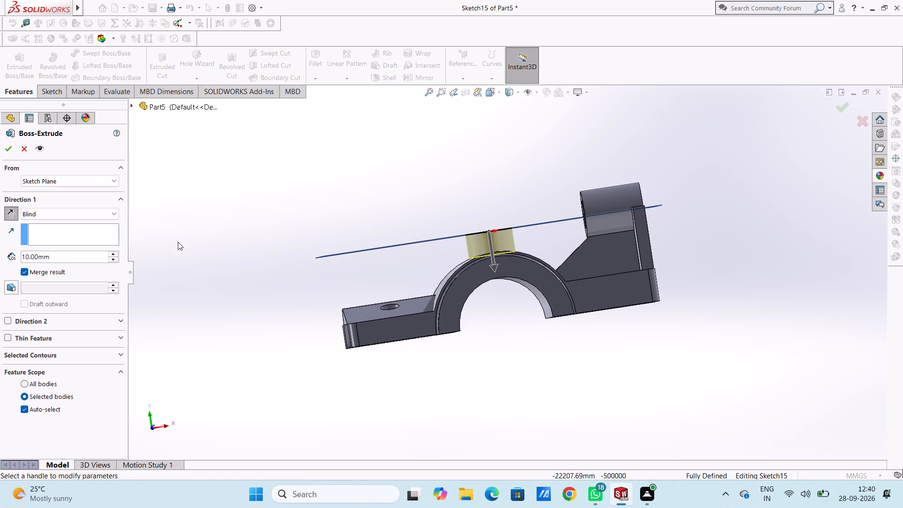
pyautogui.doubleClick(58, 256)
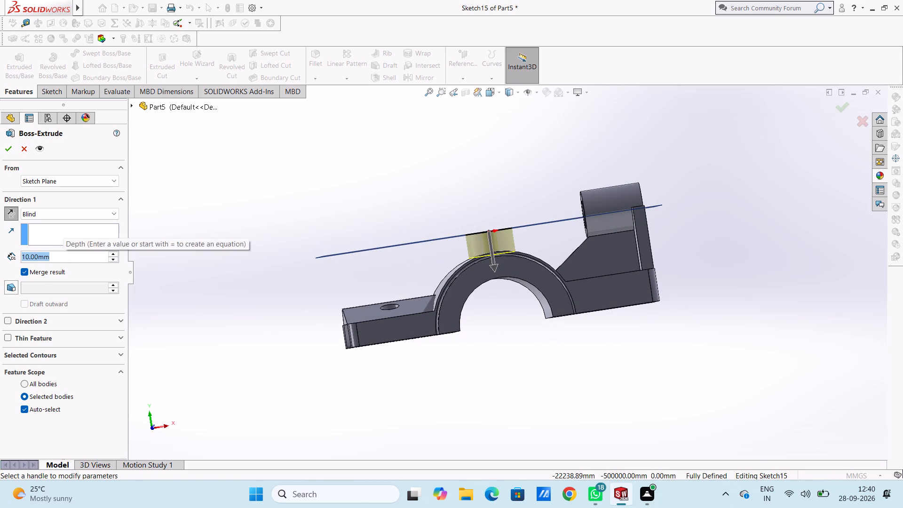
pyautogui.write('15')
pyautogui.press('Return')
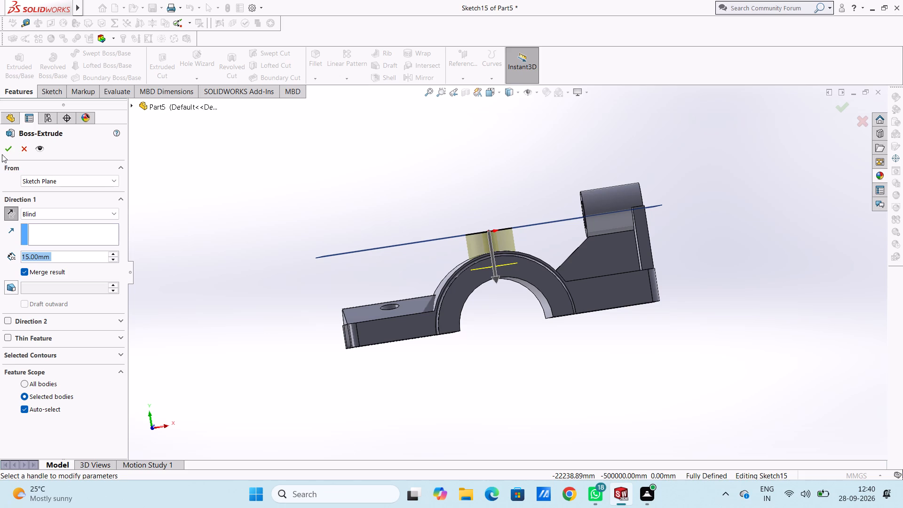
pyautogui.click(9, 152)
pyautogui.click(257, 261)
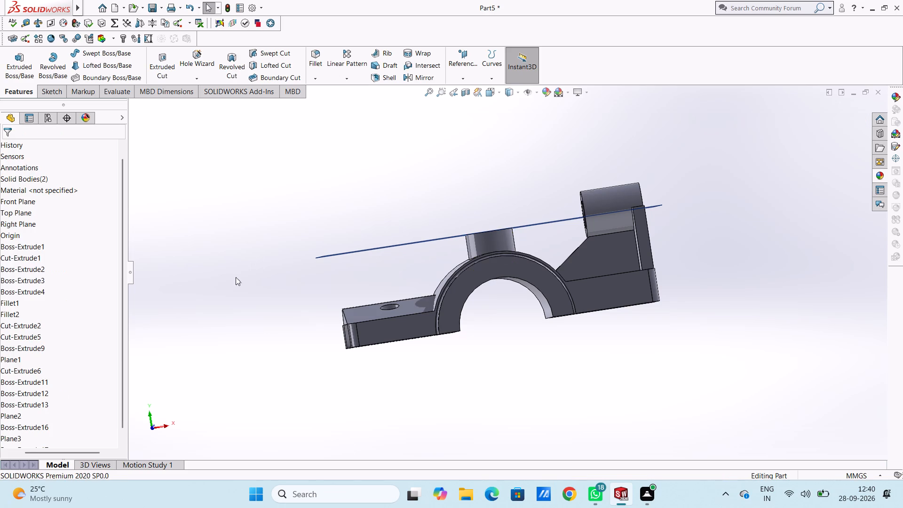
# Hide the reference plane that is offset 40 mm above the Top Plane.
pyautogui.scroll(-6, 42, 343)
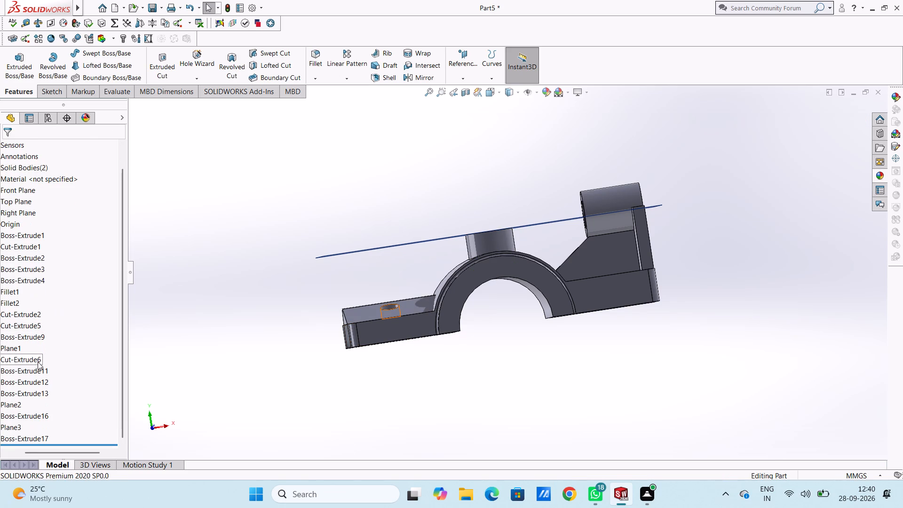
pyautogui.scroll(3, 38, 362)
pyautogui.moveTo(26, 359); pyautogui.dragTo(49, 352, button='middle')
pyautogui.moveTo(62, 340); pyautogui.dragTo(63, 315, button='middle')
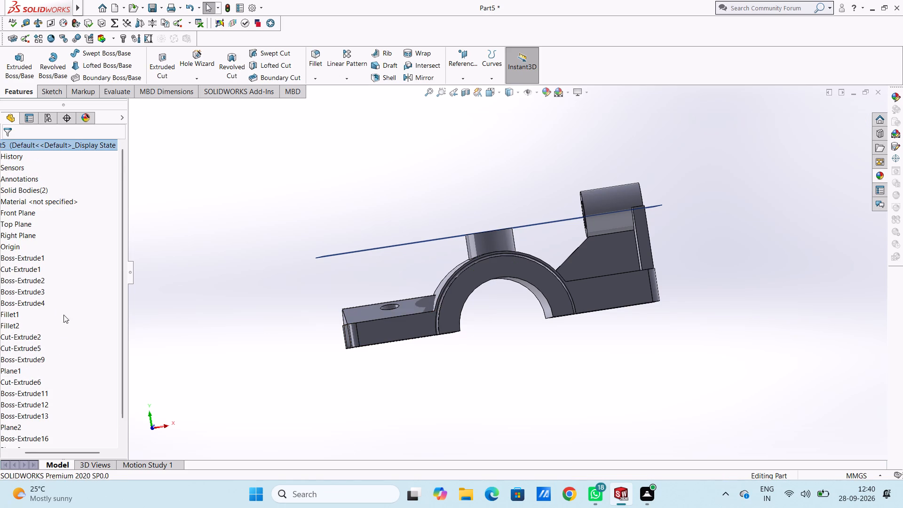
pyautogui.moveTo(63, 315); pyautogui.dragTo(63, 292, button='middle')
pyautogui.scroll(1, 72, 255)
pyautogui.moveTo(74, 452); pyautogui.dragTo(15, 450)
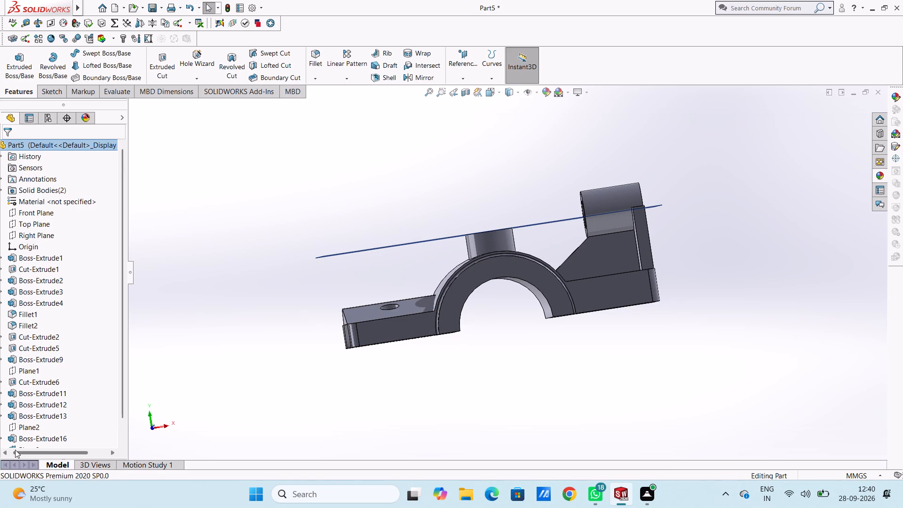
pyautogui.moveTo(15, 450); pyautogui.dragTo(15, 449)
pyautogui.scroll(-6, 36, 417)
pyautogui.click(36, 425)
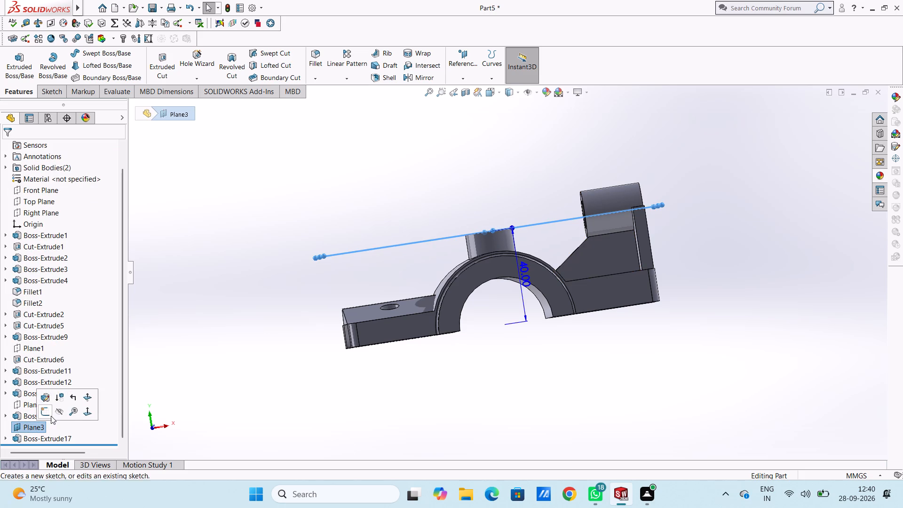
pyautogui.click(56, 413)
# Open a sketch on the new boss's top face and draw a 3 mm radius circle at the origin, over the hole.
pyautogui.moveTo(227, 385); pyautogui.dragTo(200, 342, button='middle')
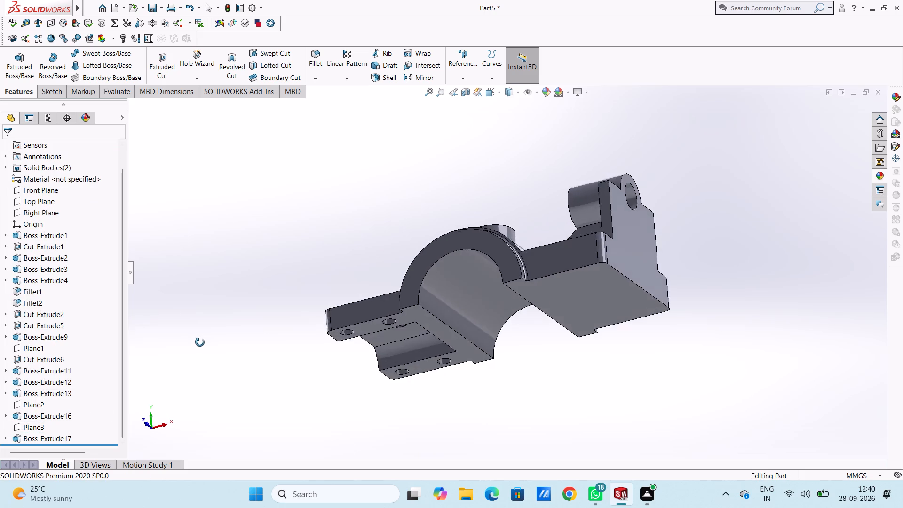
pyautogui.moveTo(200, 342); pyautogui.dragTo(228, 453, button='middle')
pyautogui.scroll(-1, 203, 345)
pyautogui.scroll(1, 229, 453)
pyautogui.hotkey('ctrl', '5')
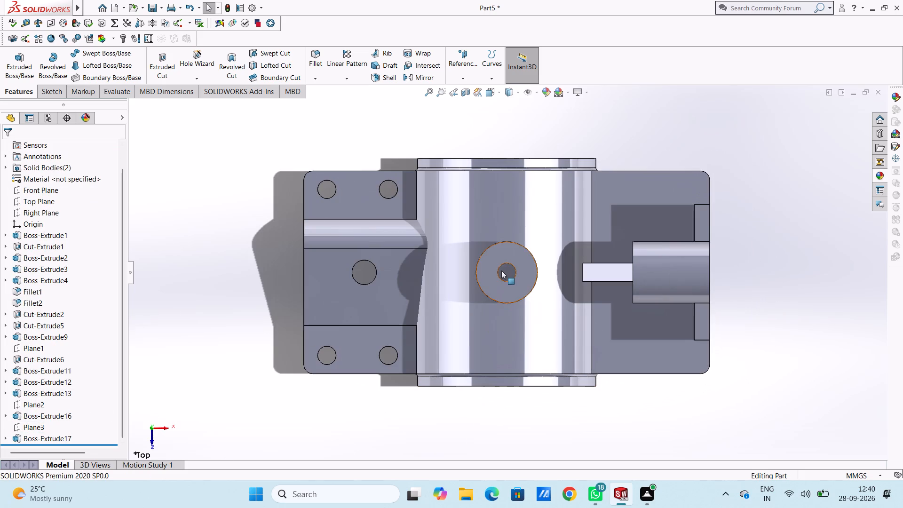
pyautogui.click(505, 255)
pyautogui.click(546, 229)
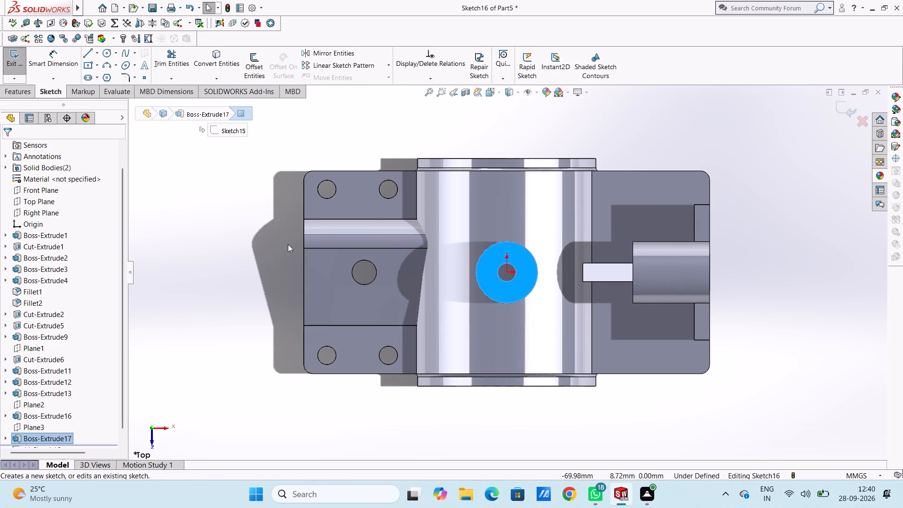
pyautogui.click(273, 231)
pyautogui.click(106, 55)
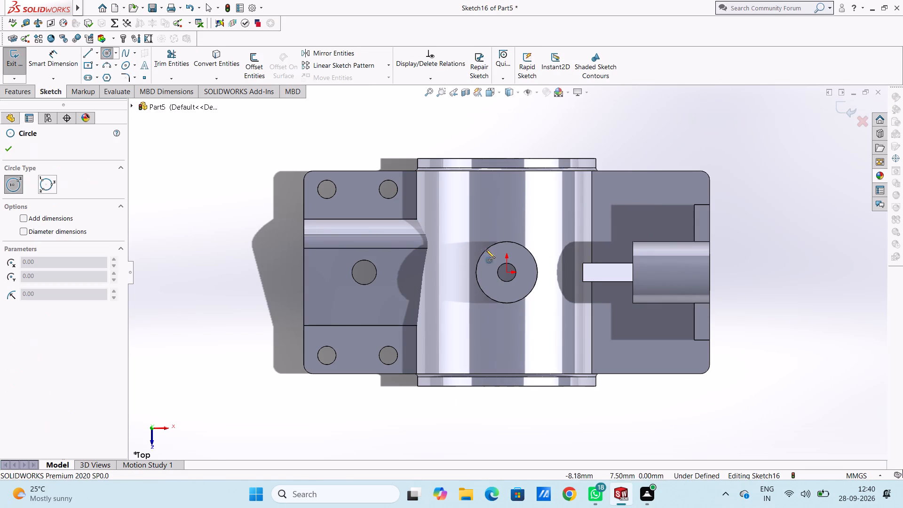
pyautogui.click(506, 272)
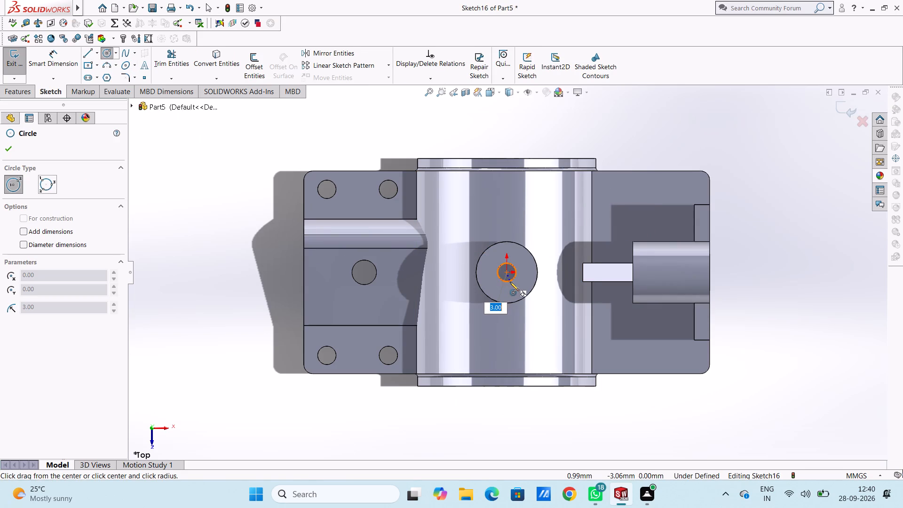
pyautogui.click(510, 282)
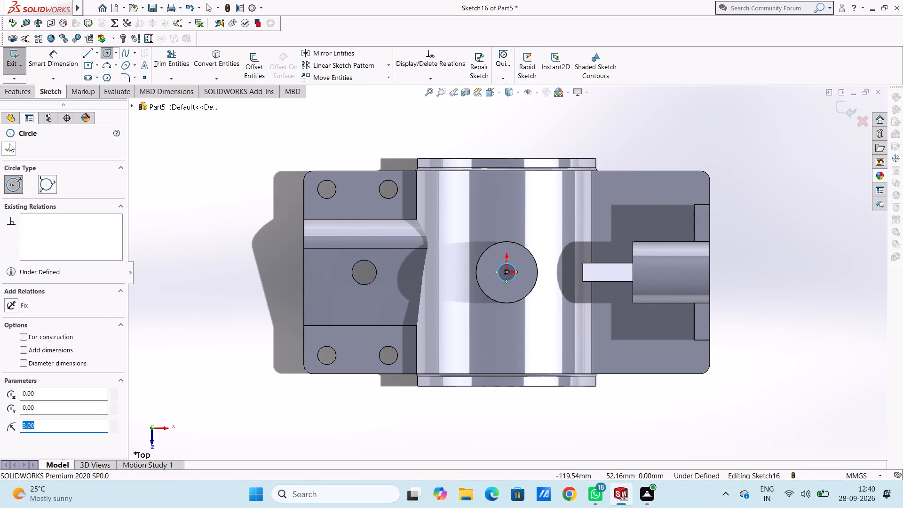
pyautogui.click(9, 143)
# Dimension the circle on the boss's top face with a 6 mm diameter.
pyautogui.click(49, 60)
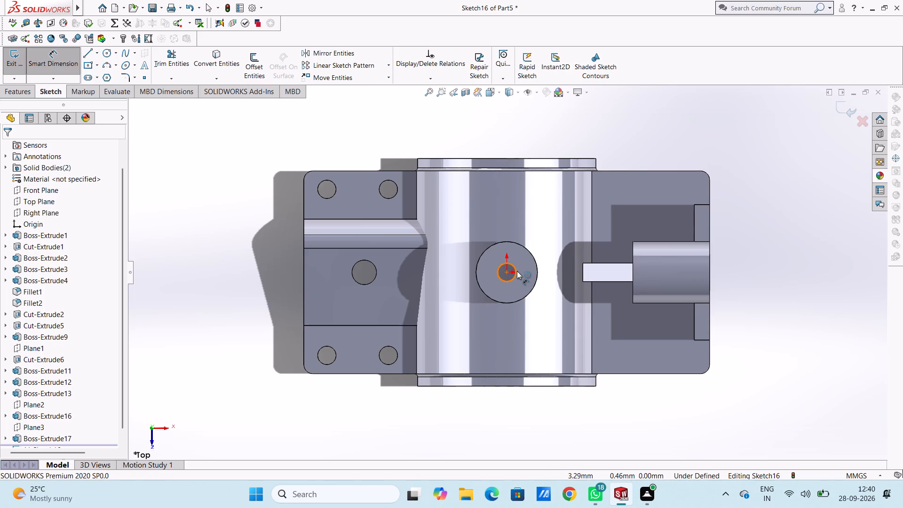
pyautogui.click(516, 270)
pyautogui.click(703, 127)
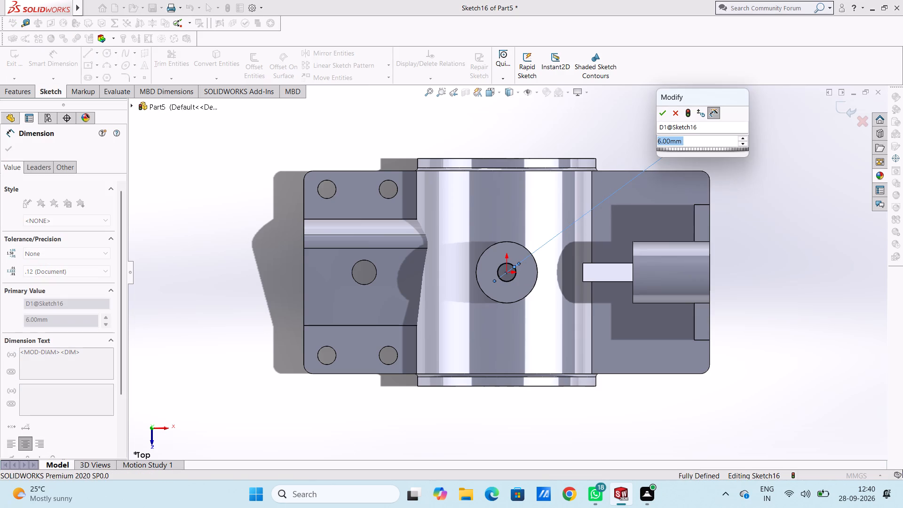
pyautogui.click(665, 115)
pyautogui.click(660, 120)
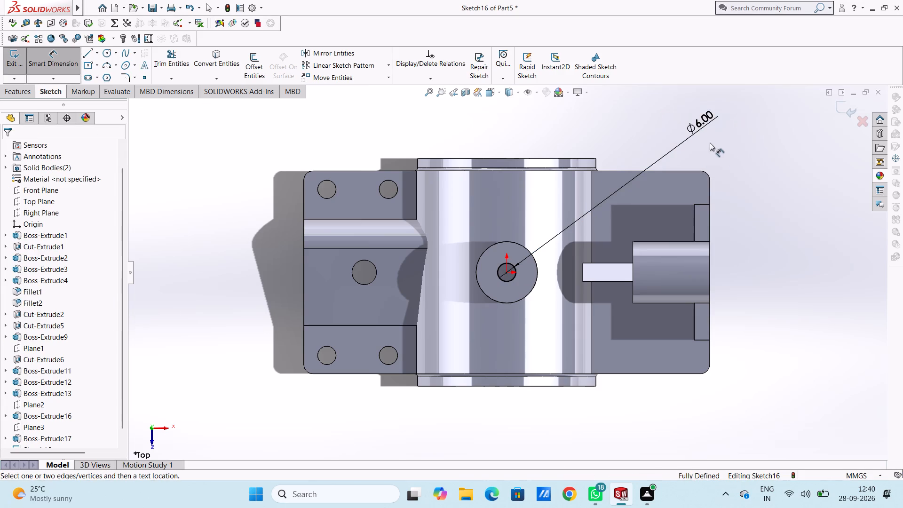
# Cut the 6 mm circle as a blind extruded cut 50 mm deep, down through the boss and arch.
pyautogui.moveTo(710, 143); pyautogui.dragTo(687, 113, button='middle')
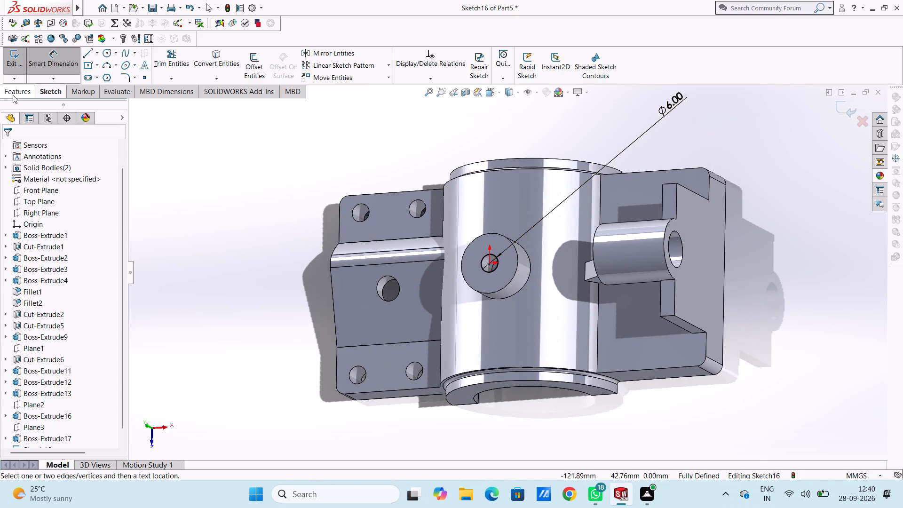
pyautogui.click(13, 95)
pyautogui.click(161, 61)
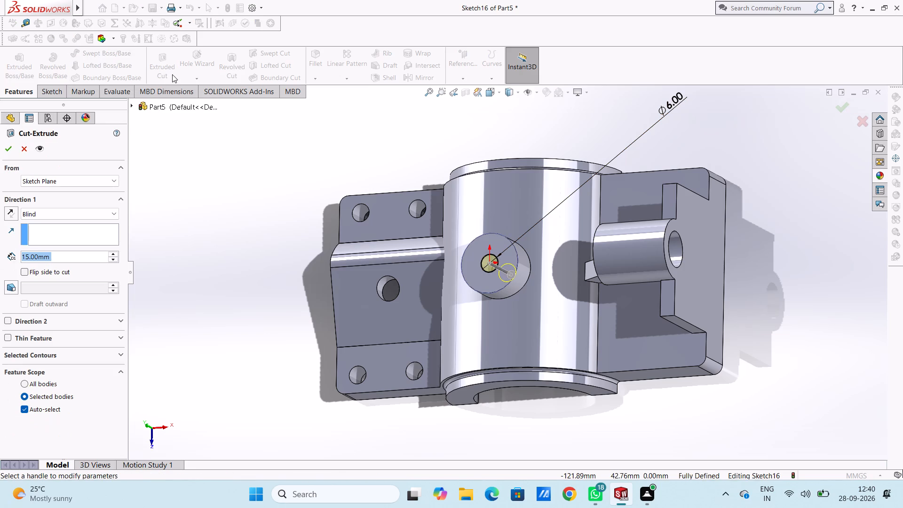
pyautogui.write('50')
pyautogui.press('Return')
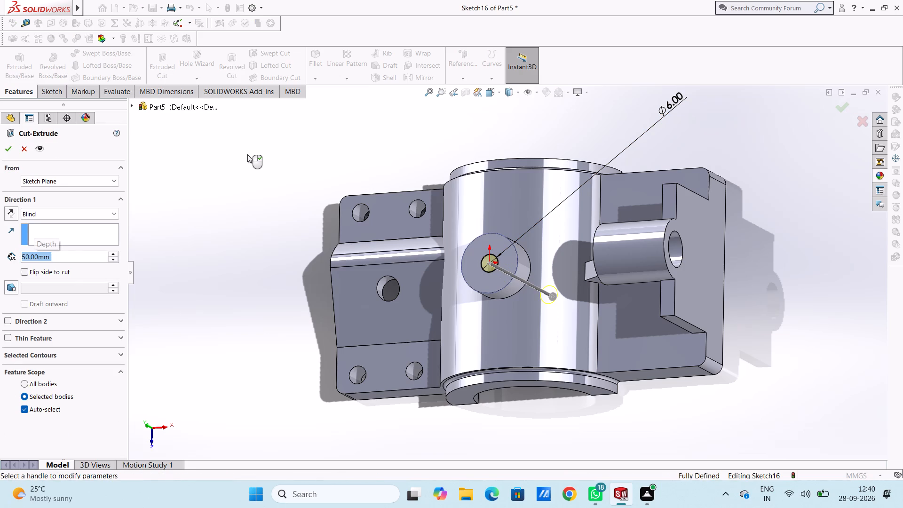
pyautogui.click(3, 153)
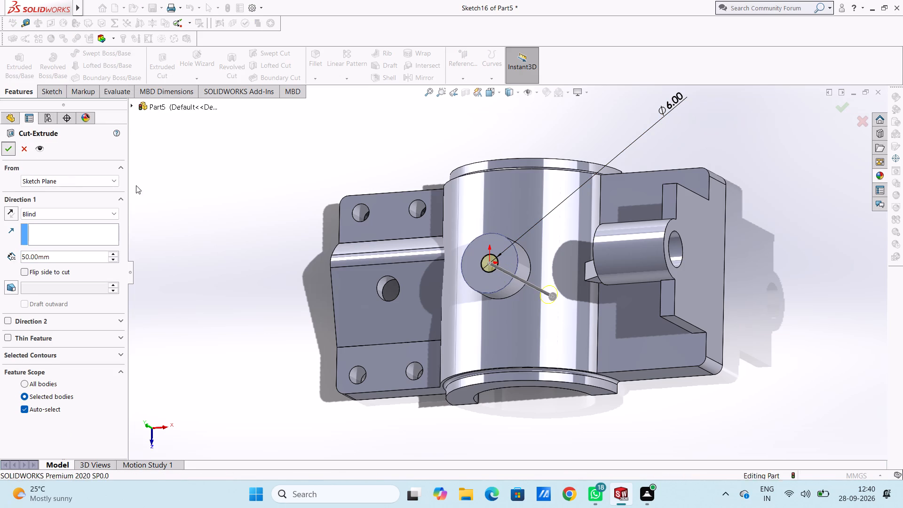
pyautogui.click(175, 193)
pyautogui.hotkey('ctrl', '5')
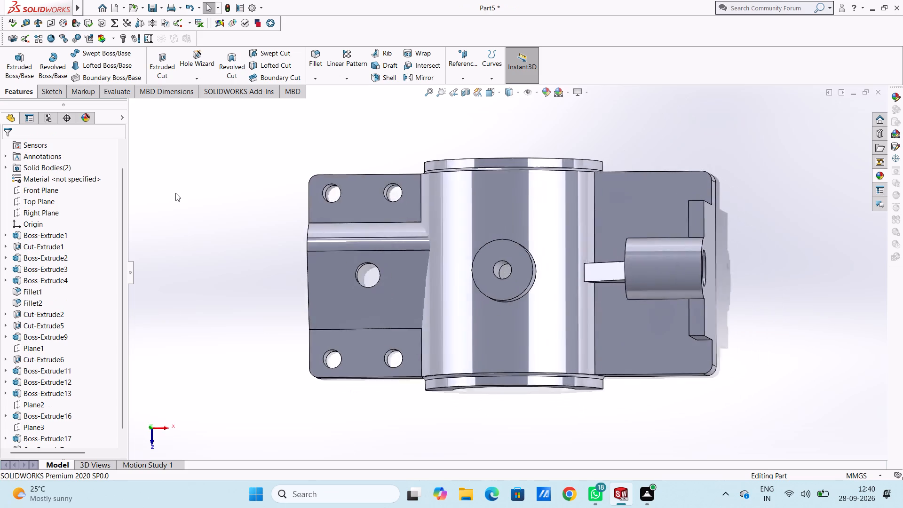
# Open a sketch on the circular boss's top face and draw circles of 10 mm and 6 mm radius centred on the origin.
pyautogui.click(524, 270)
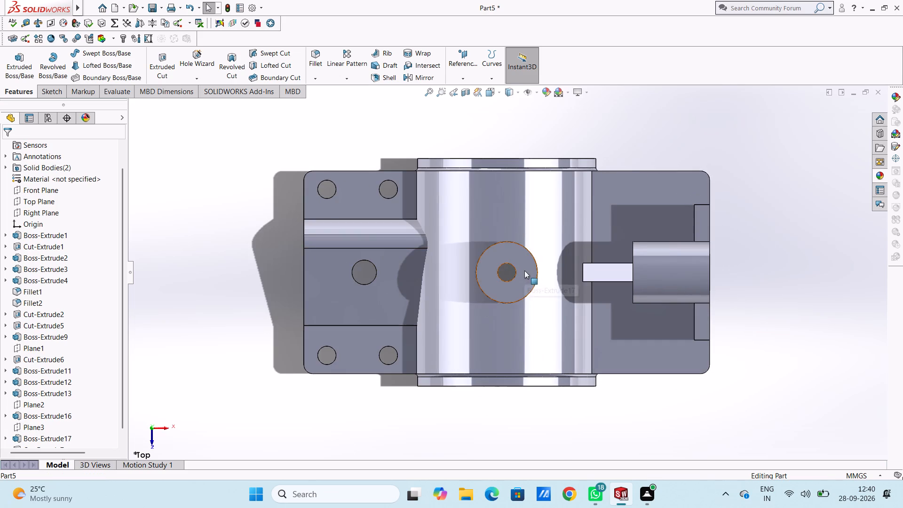
pyautogui.click(563, 247)
pyautogui.click(214, 254)
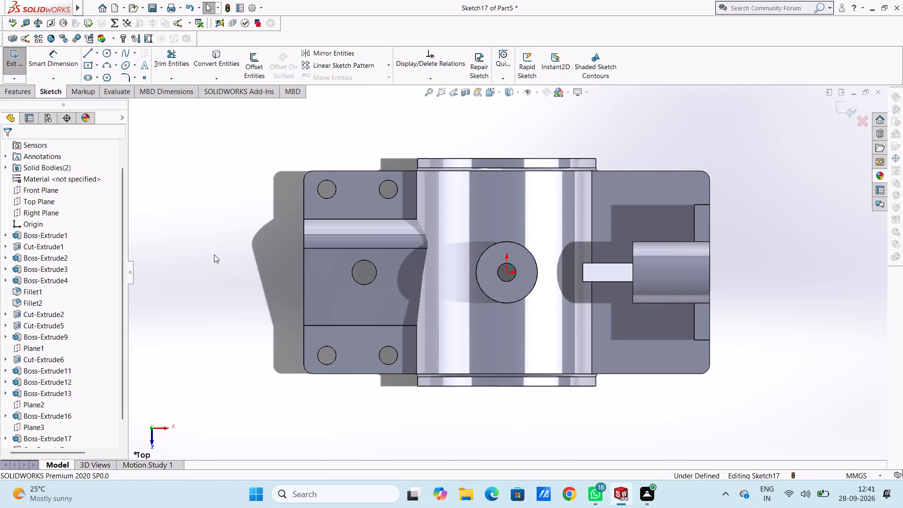
pyautogui.click(107, 54)
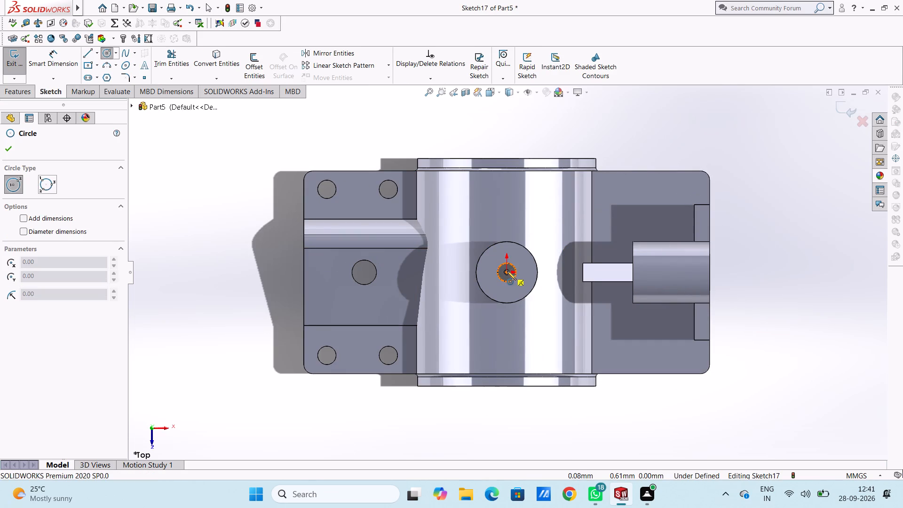
pyautogui.click(507, 271)
pyautogui.click(513, 302)
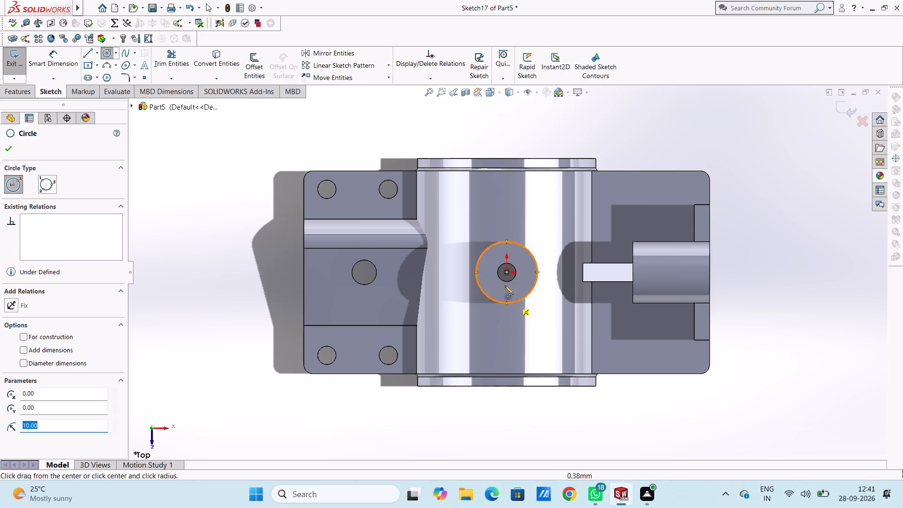
pyautogui.click(507, 272)
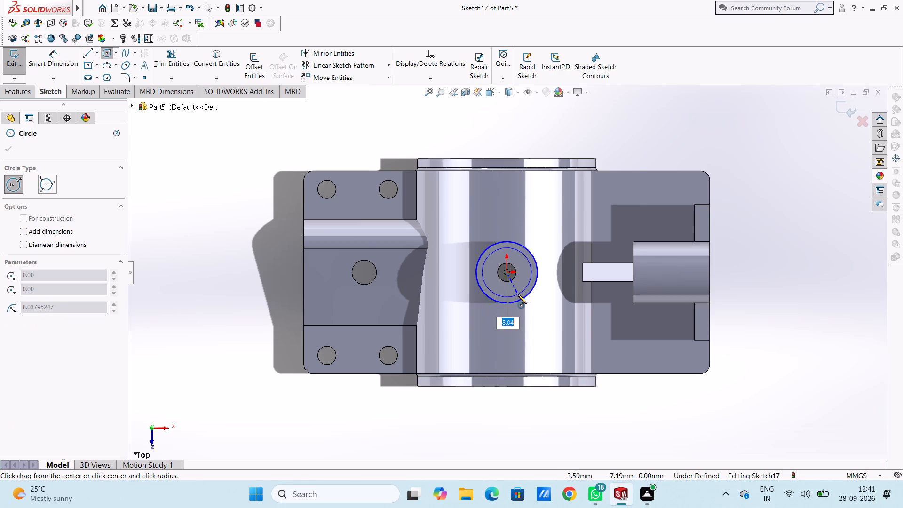
pyautogui.press('6')
pyautogui.press('Return')
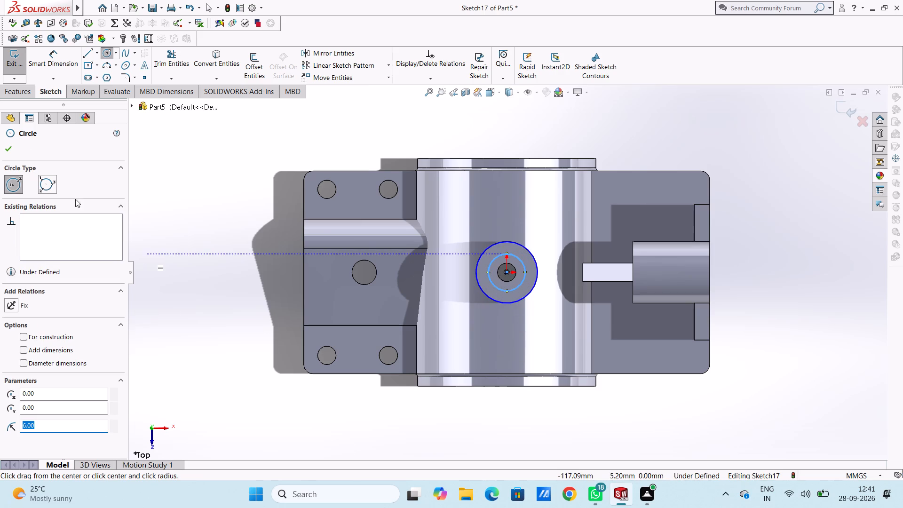
pyautogui.click(6, 147)
# Dimension the inner sketch circle on the boss's top face with a 12 mm diameter.
pyautogui.click(71, 63)
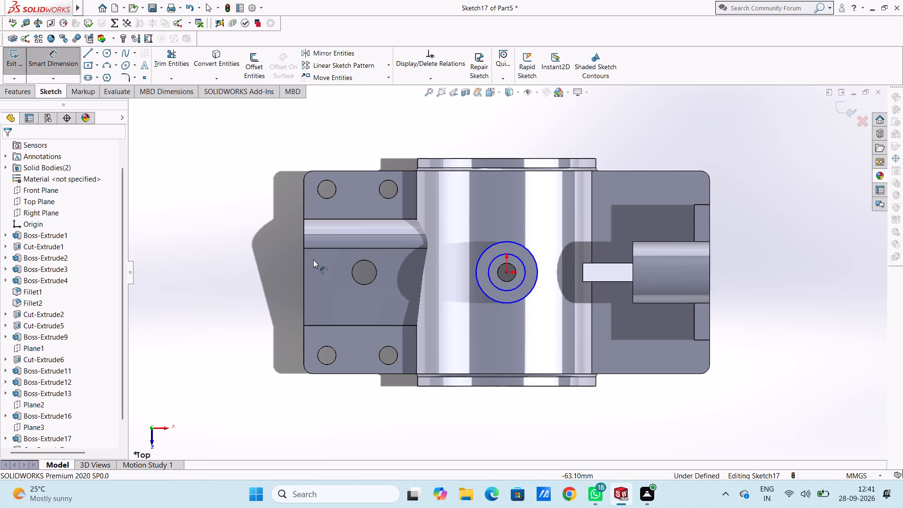
pyautogui.click(497, 259)
pyautogui.click(728, 120)
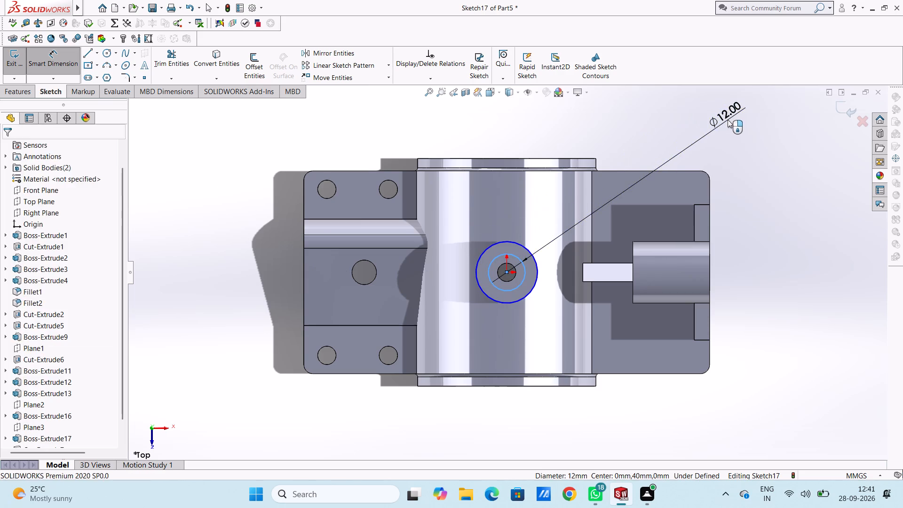
pyautogui.click(688, 106)
pyautogui.click(668, 110)
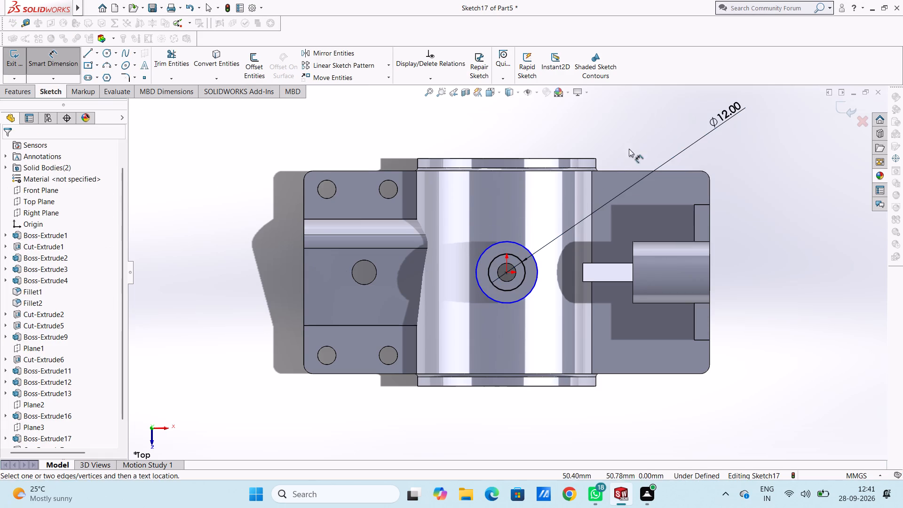
# Delete the outer 10 mm radius circle from the sketch, leaving only the inner circle.
pyautogui.click(517, 246)
pyautogui.click(517, 245)
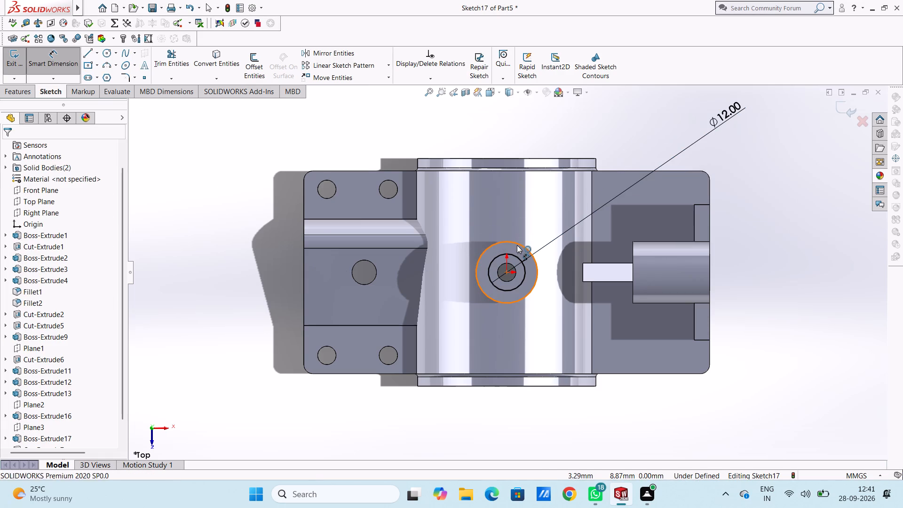
pyautogui.press('Delete')
# Cut the 12 mm circle as a blind extruded cut 5 mm deep into the top of the circular boss.
pyautogui.scroll(1, 517, 245)
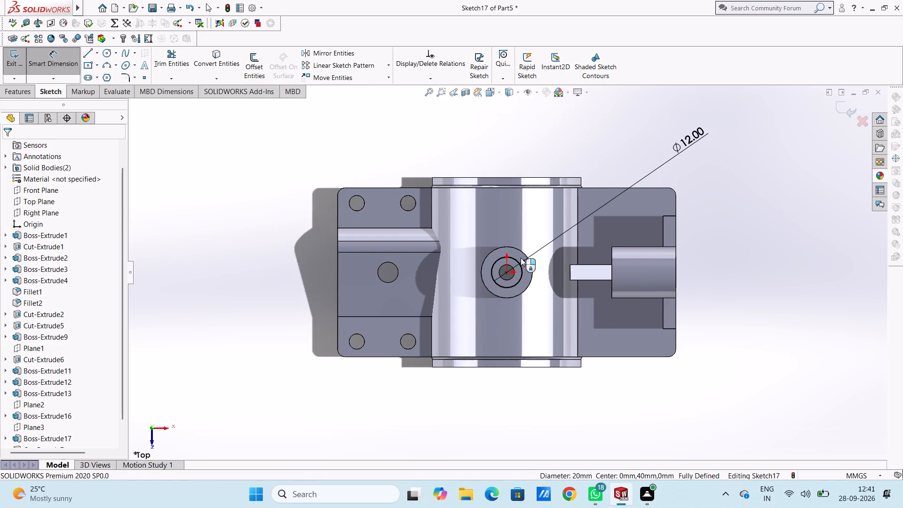
pyautogui.moveTo(509, 262); pyautogui.dragTo(495, 143, button='middle')
pyautogui.moveTo(469, 262); pyautogui.dragTo(460, 201, button='middle')
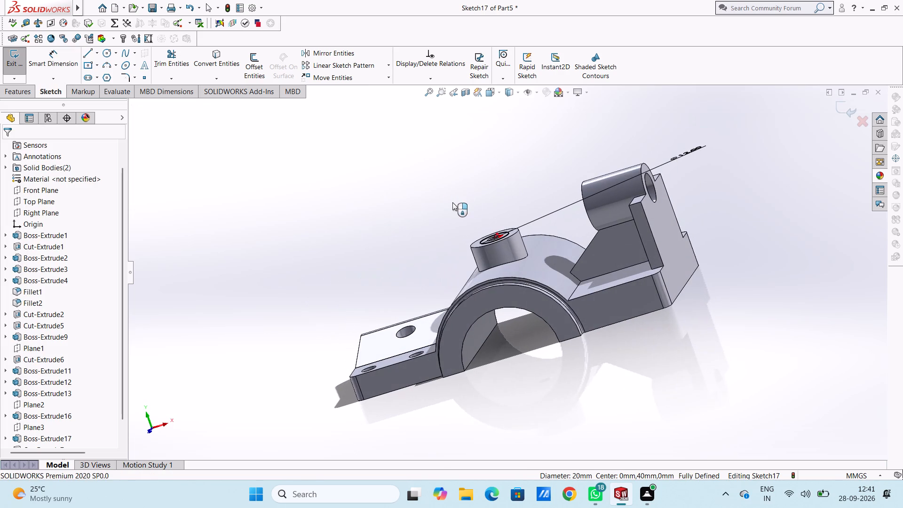
pyautogui.click(27, 91)
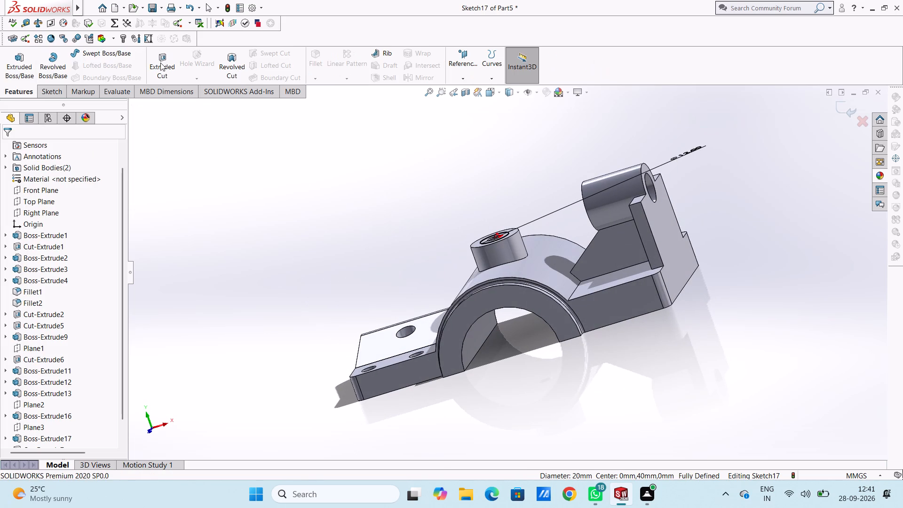
pyautogui.click(163, 60)
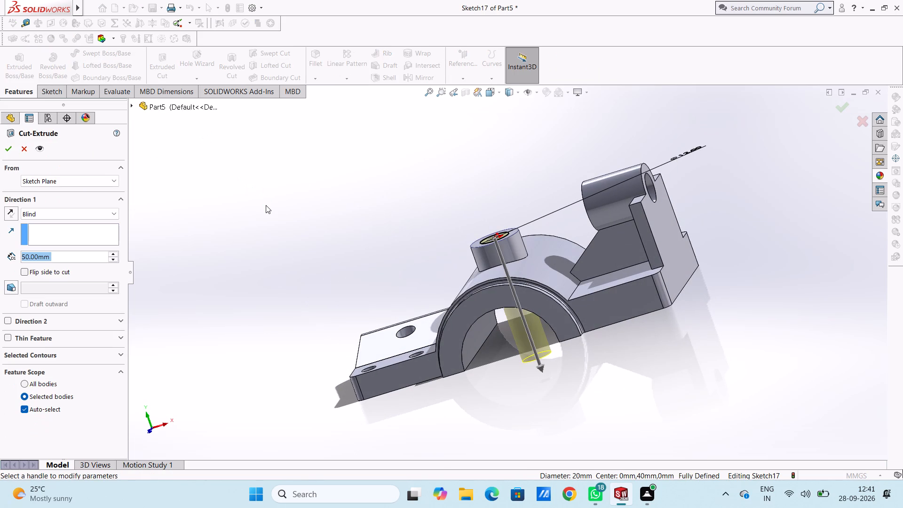
pyautogui.press('5')
pyautogui.press('Return')
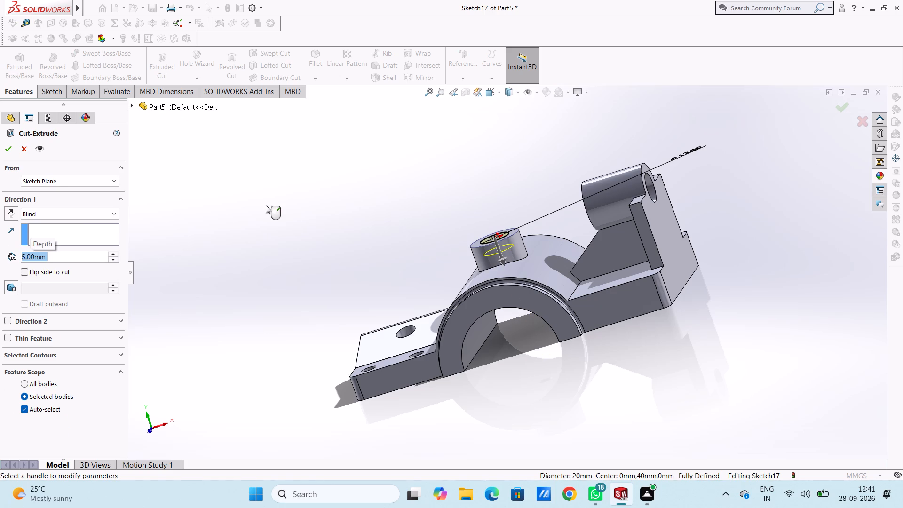
pyautogui.click(8, 151)
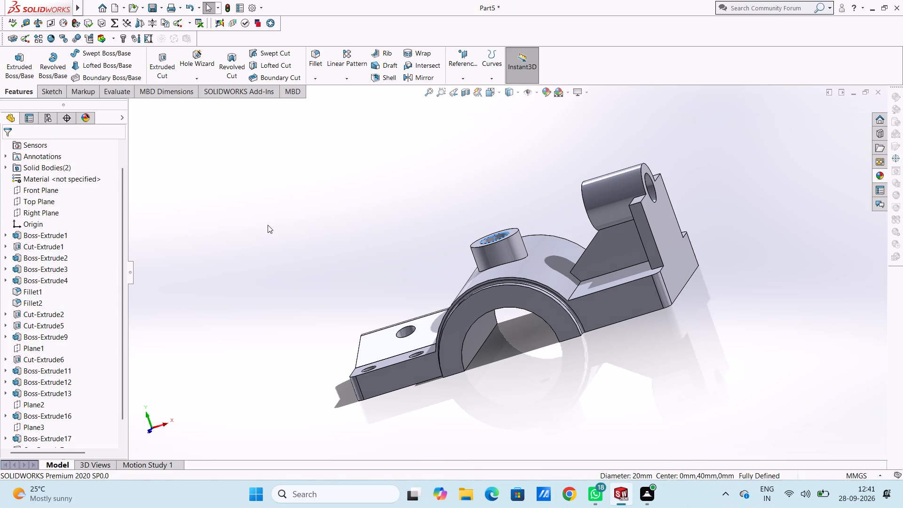
pyautogui.click(268, 225)
# Fillet the upper inner edge of the counterbore on the circular boss with a 1 mm radius.
pyautogui.hotkey('ctrl', '7')
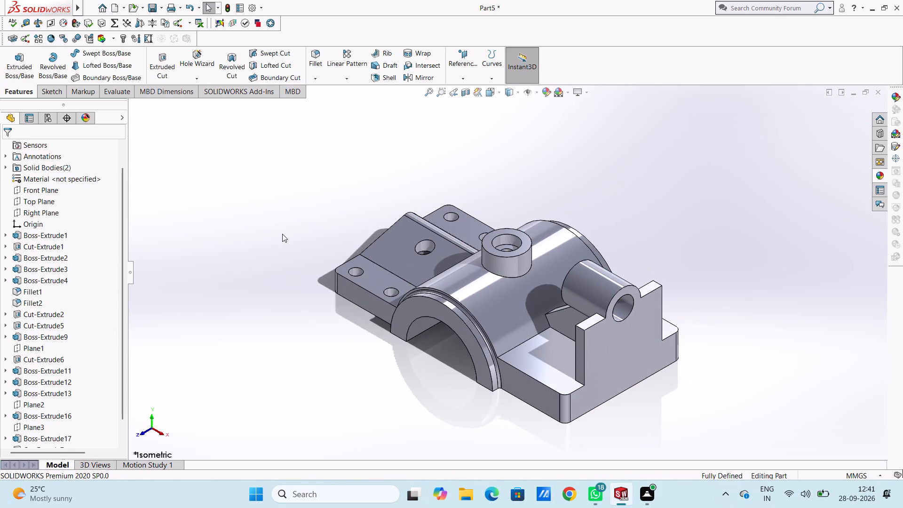
pyautogui.moveTo(281, 234); pyautogui.dragTo(315, 243, button='middle')
pyautogui.scroll(-5, 571, 230)
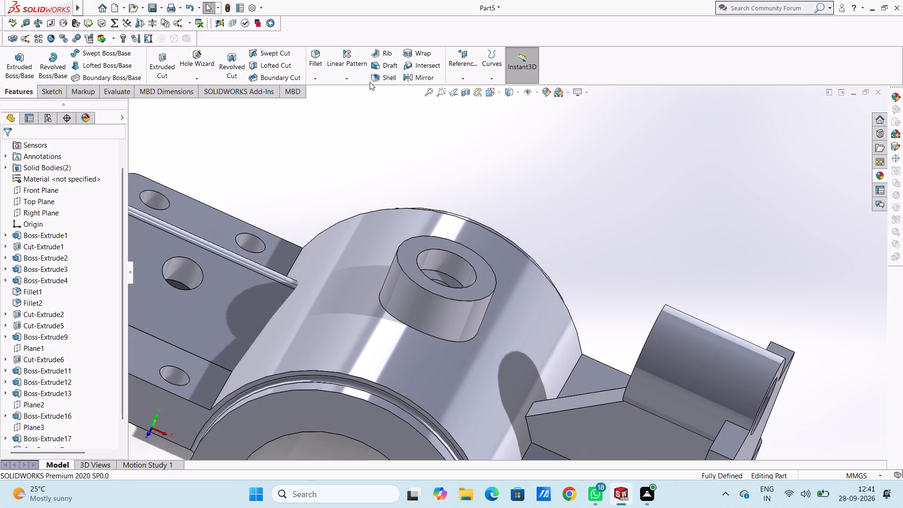
pyautogui.click(316, 50)
pyautogui.moveTo(557, 242); pyautogui.dragTo(543, 239, button='middle')
pyautogui.scroll(-5, 347, 248)
pyautogui.click(389, 243)
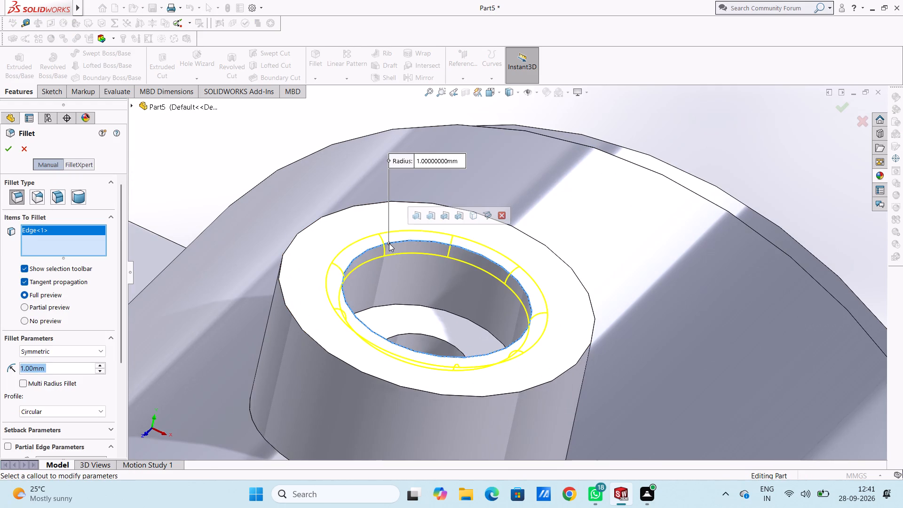
pyautogui.click(3, 145)
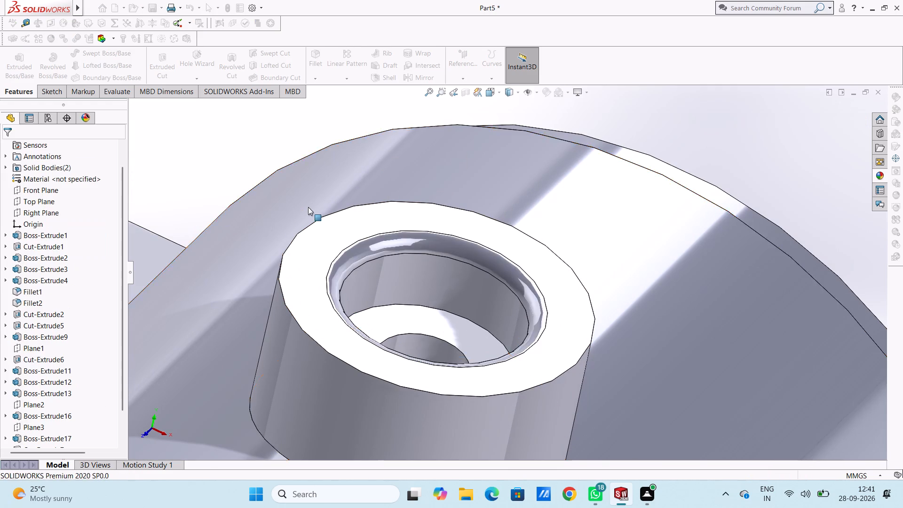
# Fillet the four edges where the upright lug plate meets the flange's top face, on both sides of the rib, with a 1 mm radius.
pyautogui.scroll(12, 312, 204)
pyautogui.click(269, 264)
pyautogui.moveTo(313, 257); pyautogui.dragTo(322, 257, button='middle')
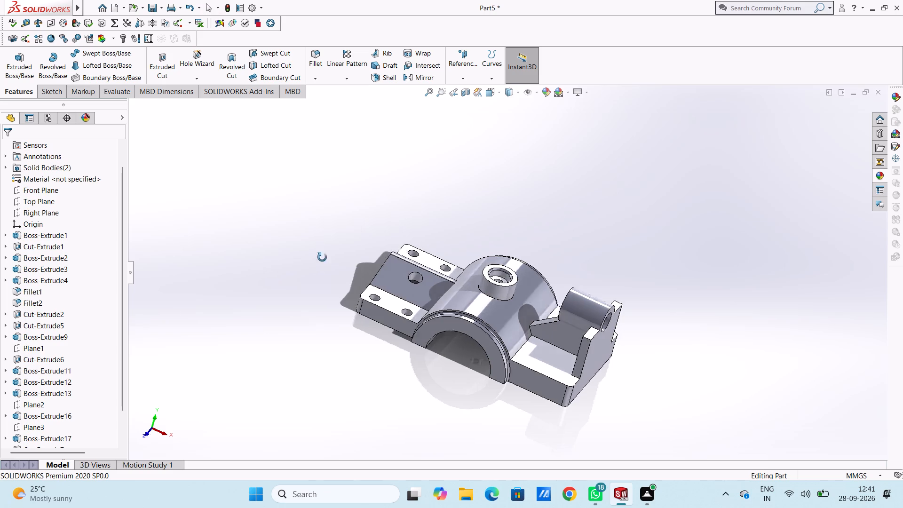
pyautogui.moveTo(322, 257); pyautogui.dragTo(304, 314, button='middle')
pyautogui.scroll(-6, 744, 357)
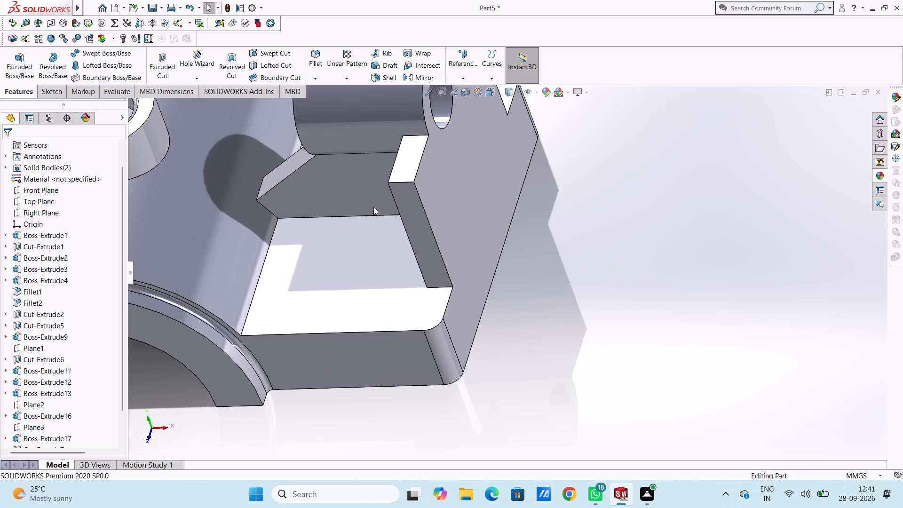
pyautogui.moveTo(404, 231); pyautogui.dragTo(420, 247, button='middle')
pyautogui.scroll(-6, 496, 352)
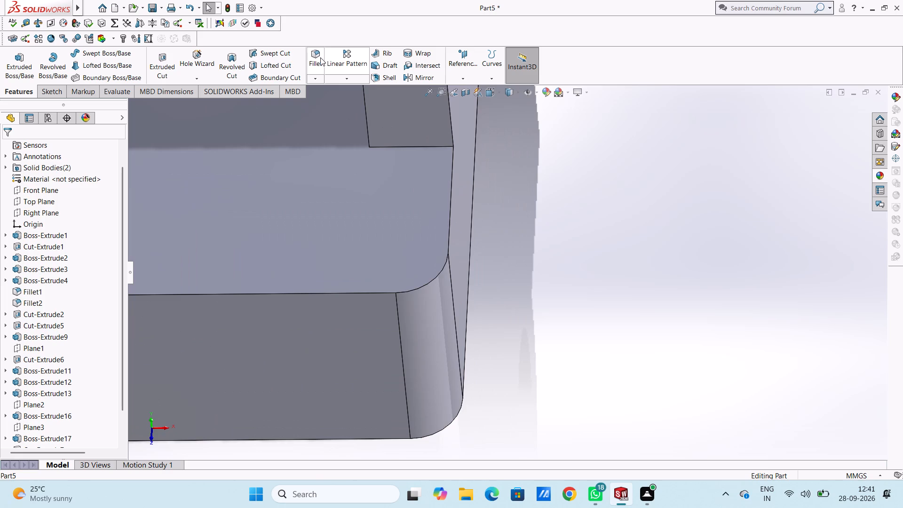
pyautogui.click(319, 58)
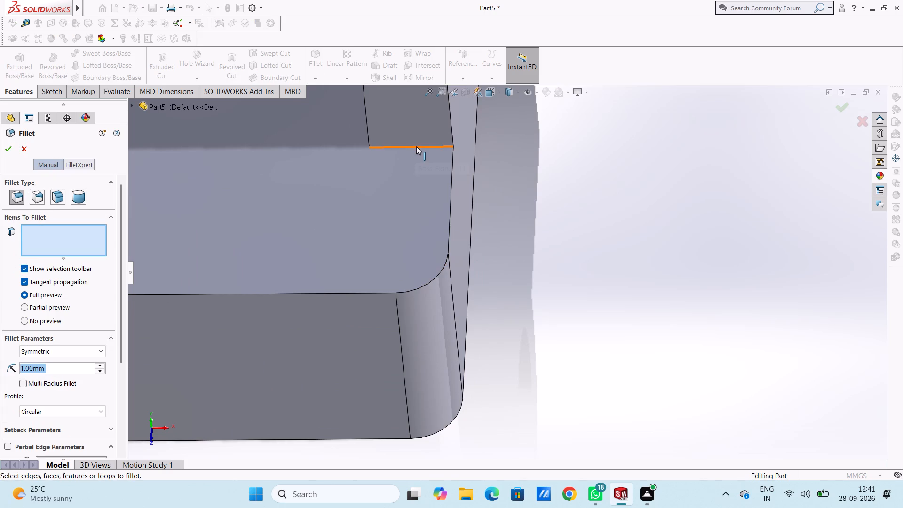
pyautogui.click(416, 146)
pyautogui.scroll(5, 416, 146)
pyautogui.moveTo(420, 148); pyautogui.dragTo(433, 155, button='middle')
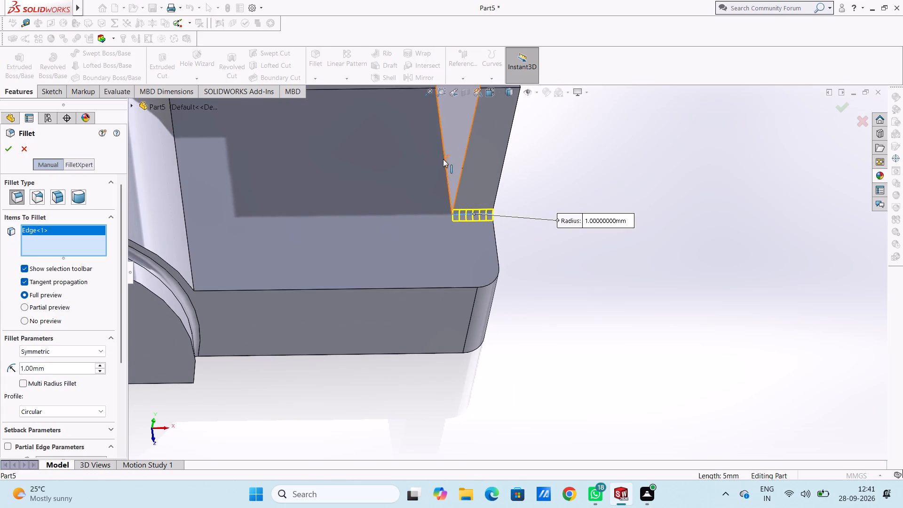
pyautogui.click(444, 162)
pyautogui.scroll(5, 463, 165)
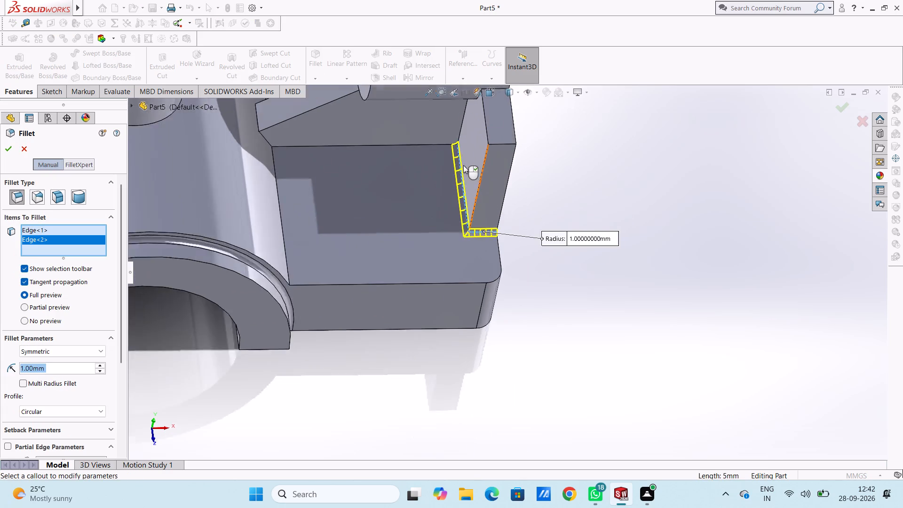
pyautogui.moveTo(594, 169); pyautogui.dragTo(559, 224, button='middle')
pyautogui.scroll(5, 566, 193)
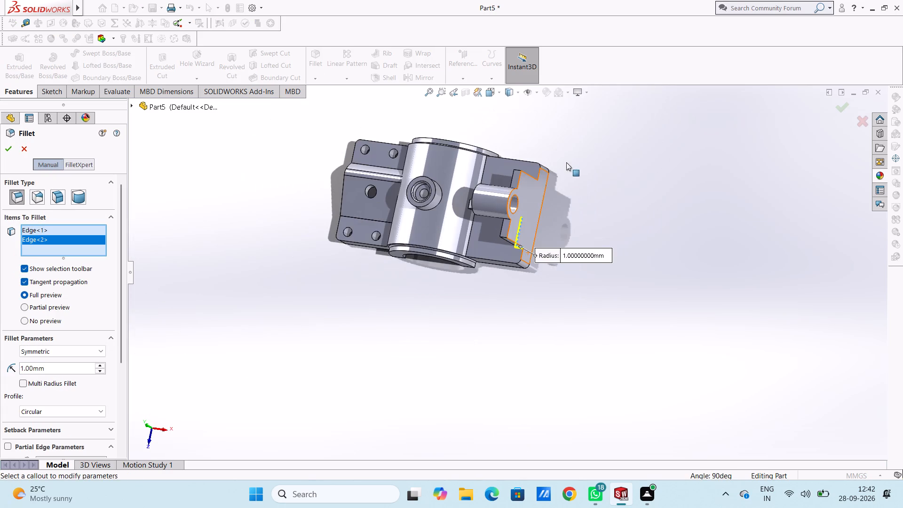
pyautogui.moveTo(565, 148); pyautogui.dragTo(585, 276, button='middle')
pyautogui.scroll(-6, 539, 206)
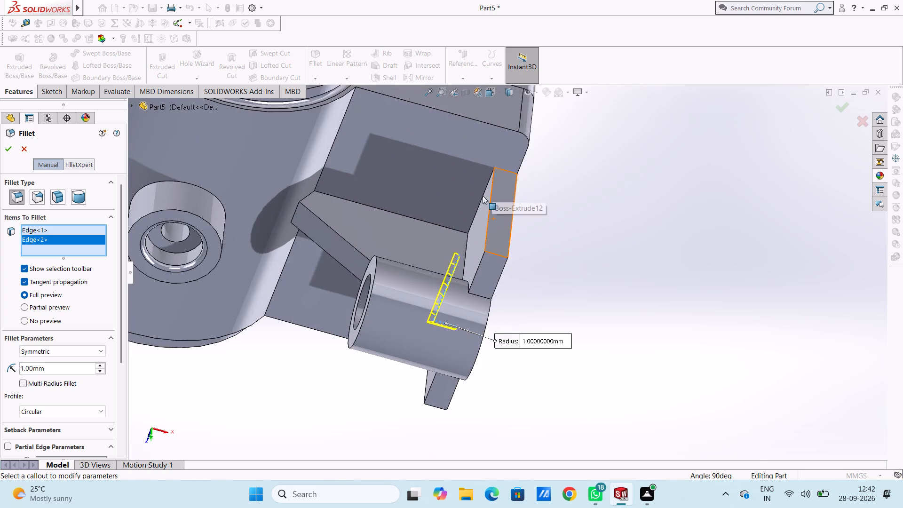
pyautogui.moveTo(483, 197); pyautogui.dragTo(492, 206, button='middle')
pyautogui.scroll(-6, 489, 205)
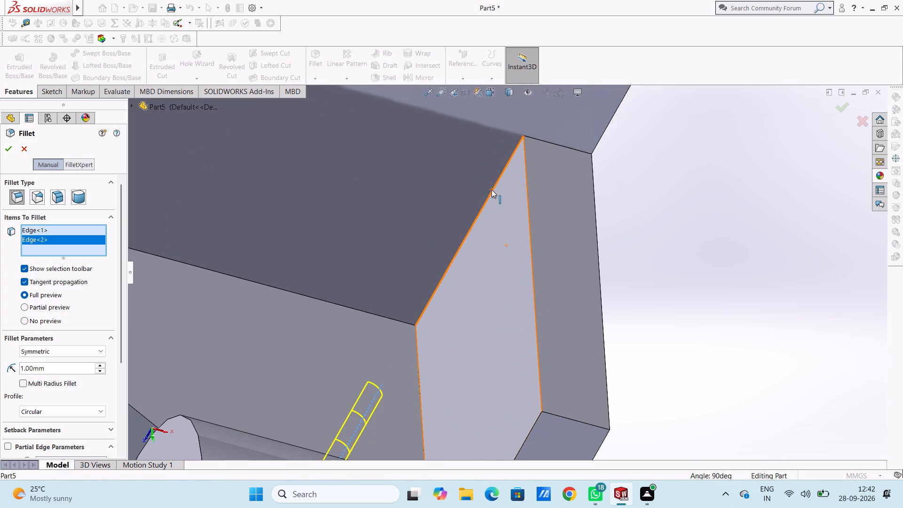
pyautogui.click(491, 190)
pyautogui.click(539, 140)
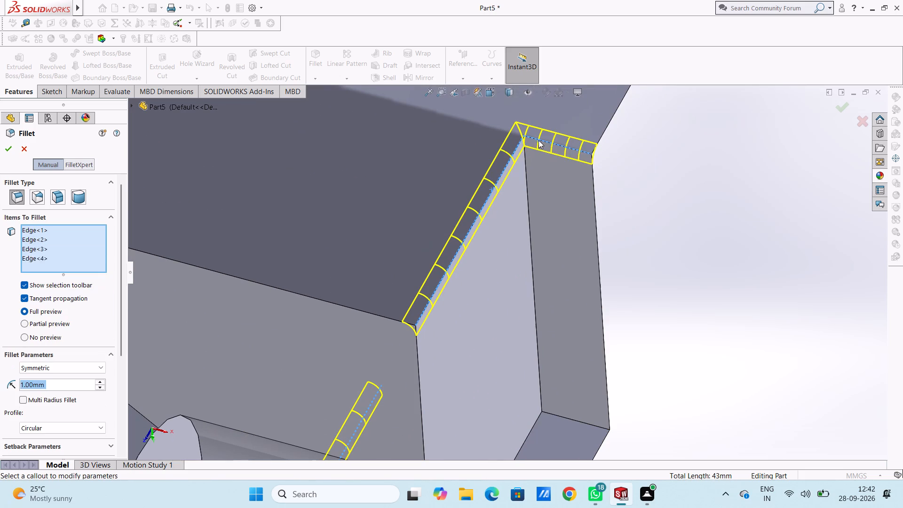
pyautogui.click(12, 151)
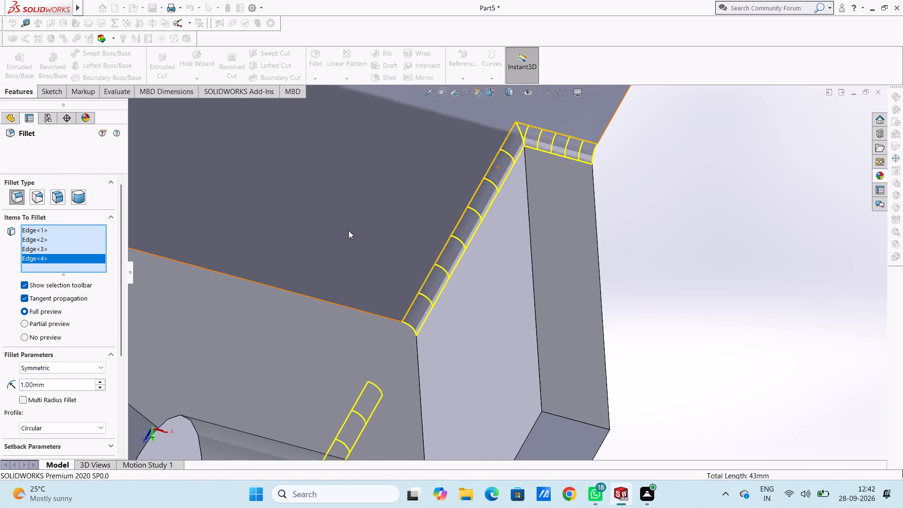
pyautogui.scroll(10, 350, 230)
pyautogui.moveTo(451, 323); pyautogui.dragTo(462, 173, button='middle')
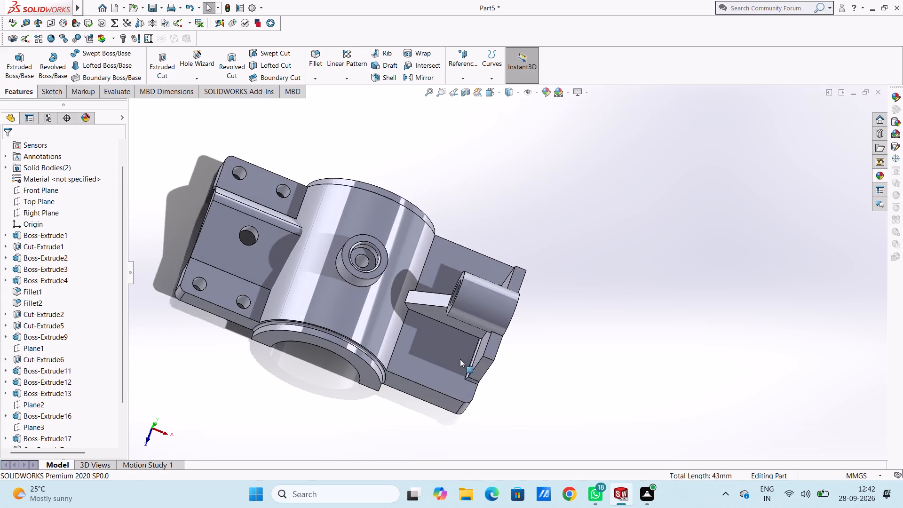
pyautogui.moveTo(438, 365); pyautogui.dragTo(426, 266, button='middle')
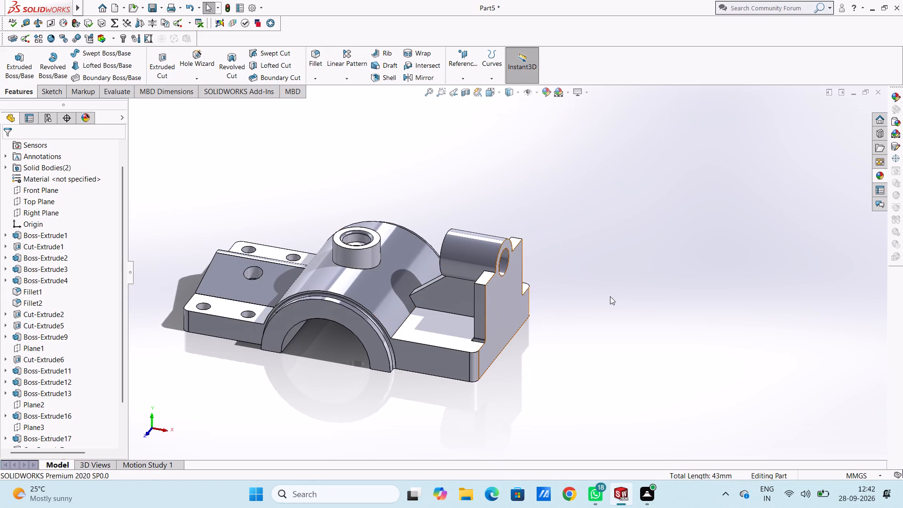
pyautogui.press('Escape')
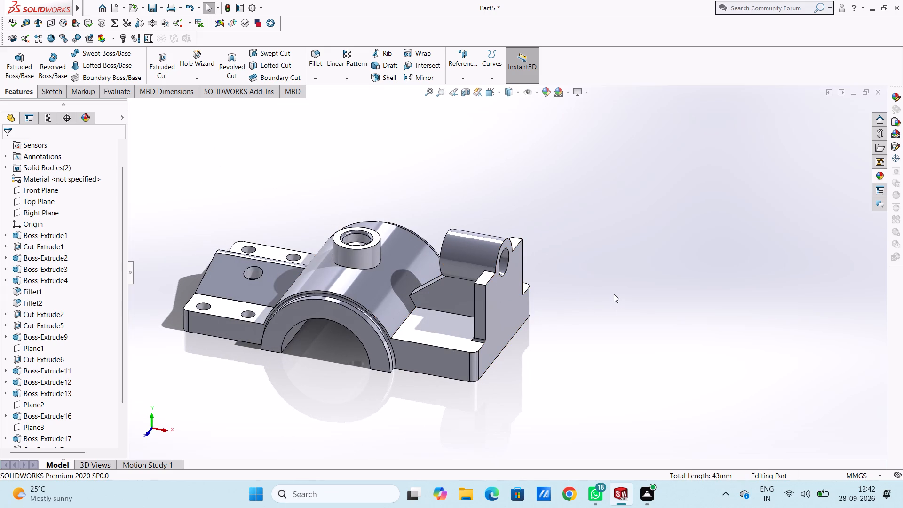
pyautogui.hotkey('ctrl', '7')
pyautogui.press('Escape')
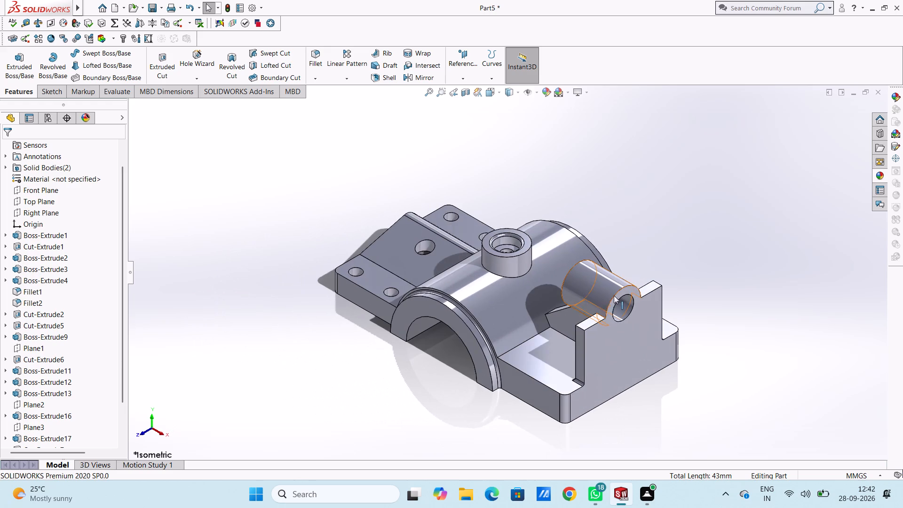
# Change the colour of the whole part to dark grey using the standard colour swatches.
pyautogui.press('Escape')
pyautogui.press('Escape')
pyautogui.press('Escape')
pyautogui.press('Escape')
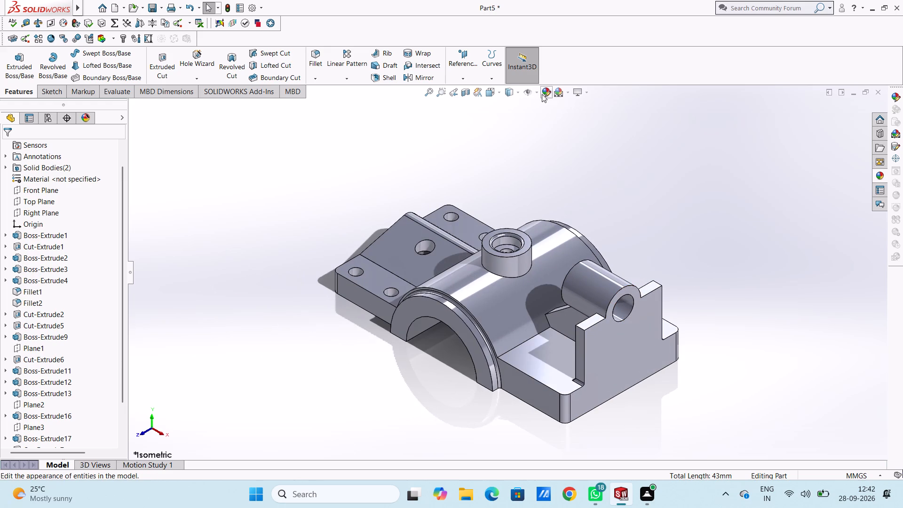
pyautogui.click(542, 94)
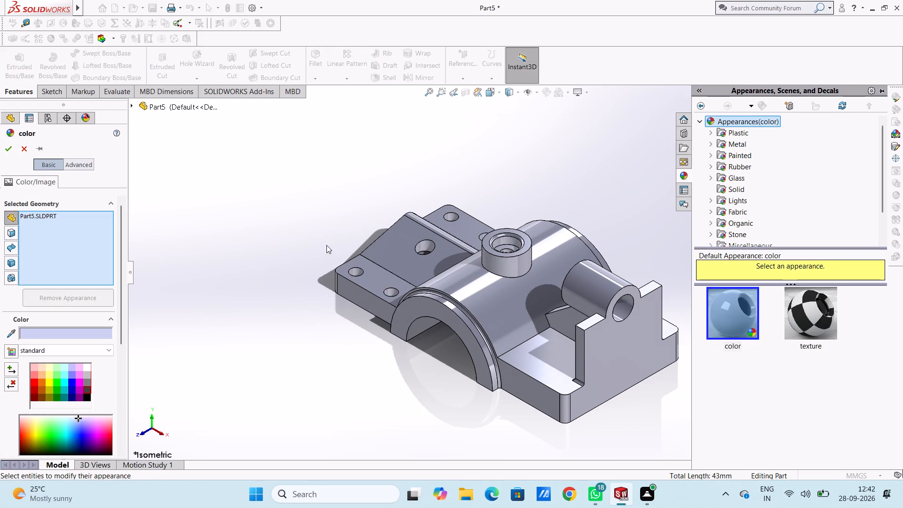
pyautogui.click(88, 382)
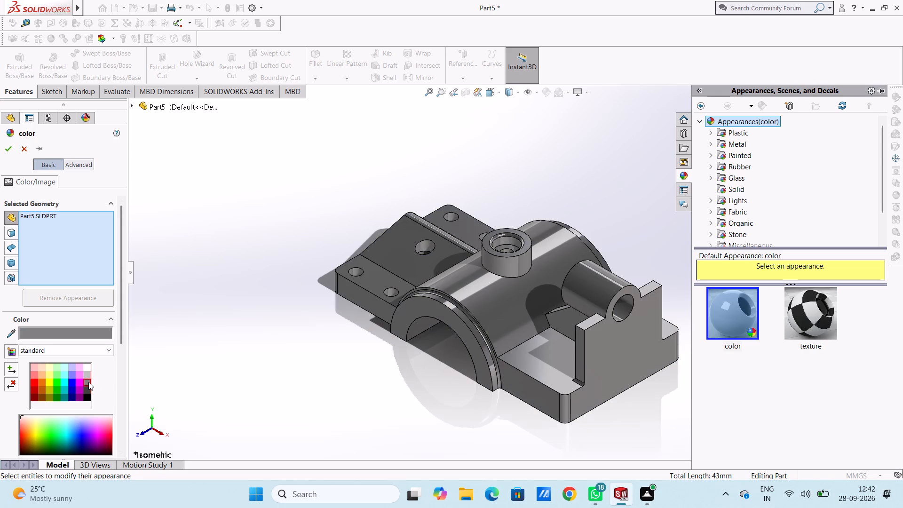
pyautogui.click(6, 146)
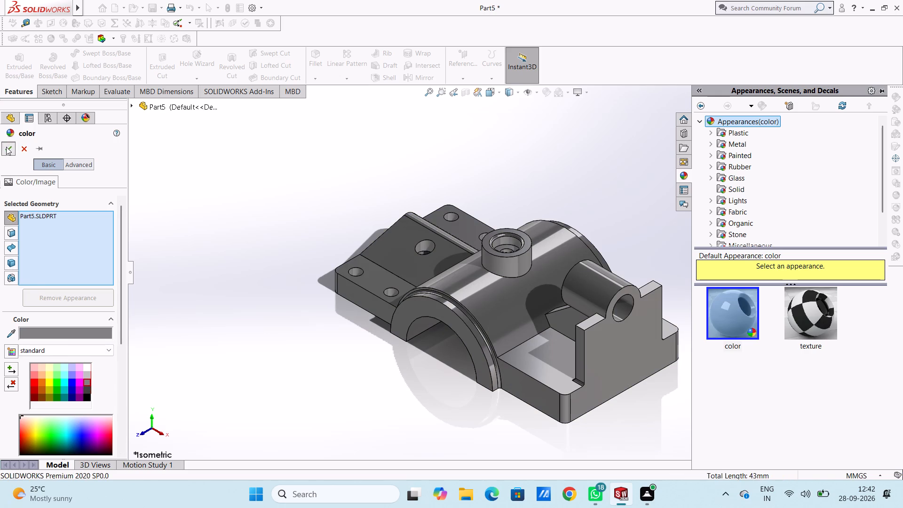
pyautogui.click(254, 206)
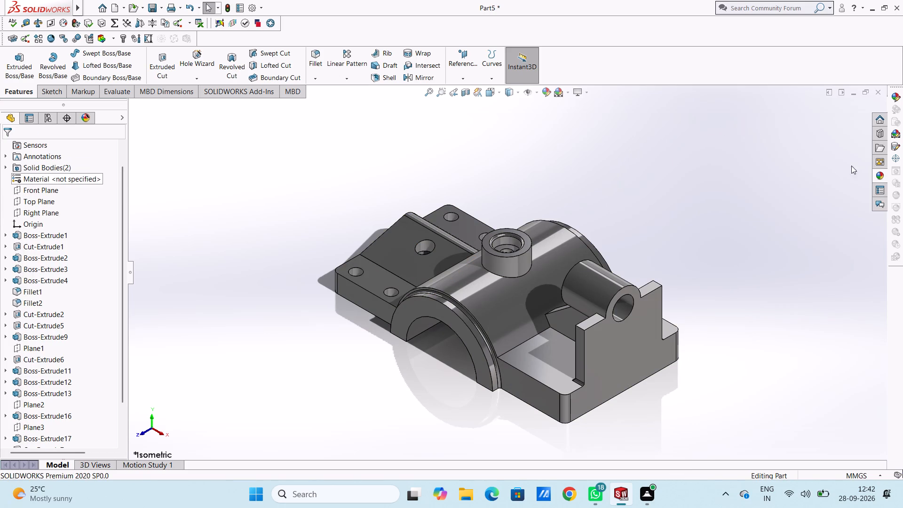
# Apply the polished steel metal appearance to the inner bore face of the tubular boss on the upright lug.
pyautogui.click(877, 172)
pyautogui.scroll(-5, 637, 312)
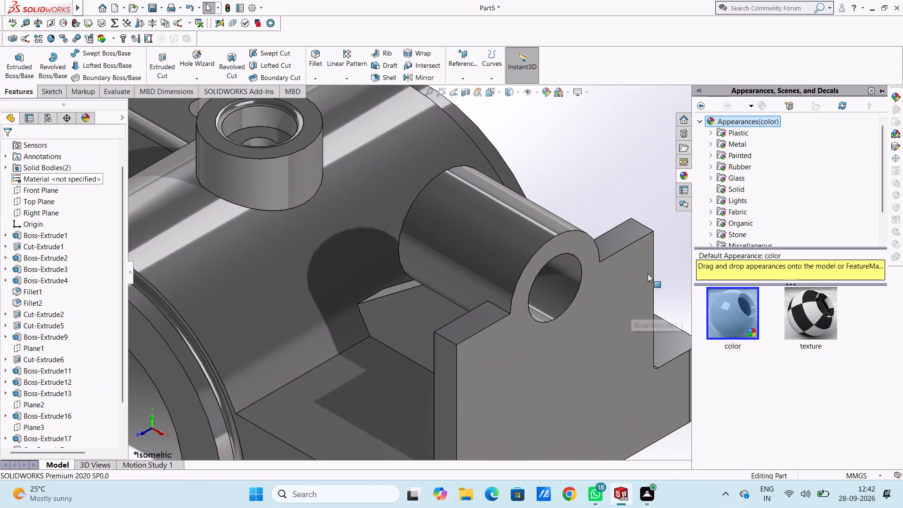
pyautogui.click(730, 140)
pyautogui.scroll(-4, 564, 268)
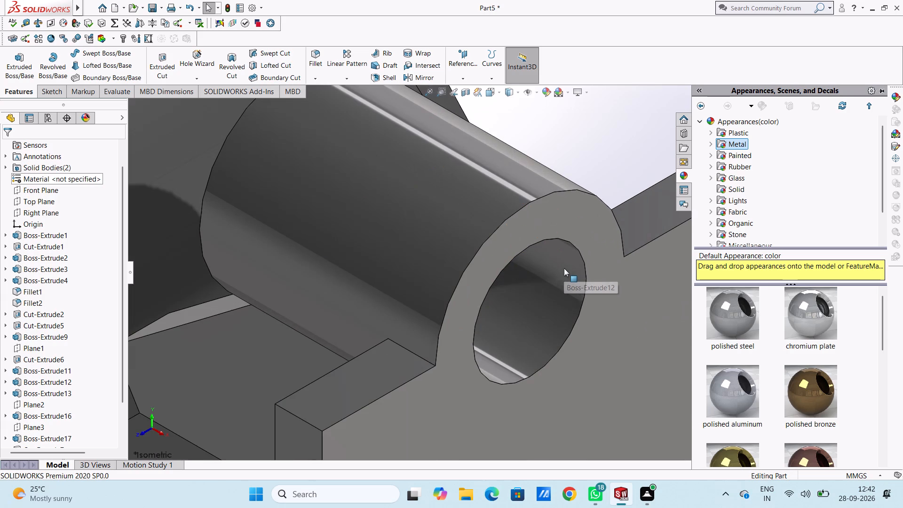
pyautogui.moveTo(752, 325); pyautogui.dragTo(591, 303)
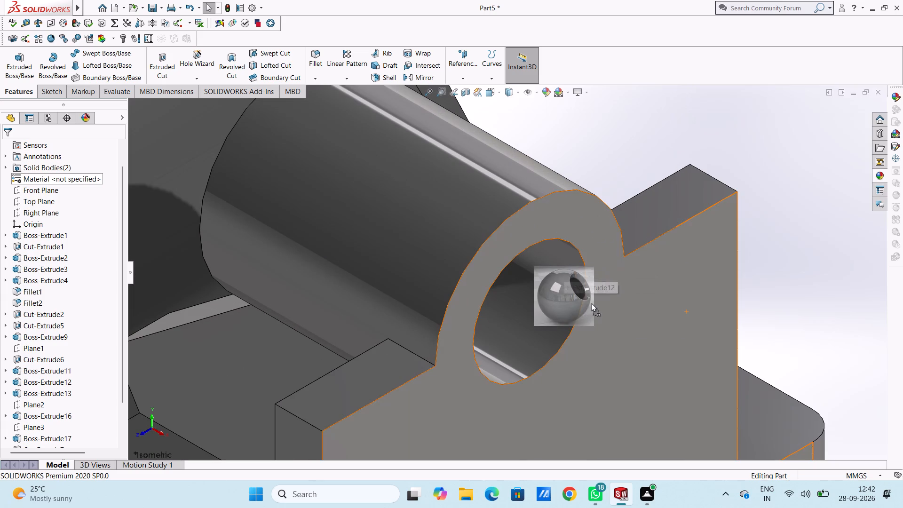
pyautogui.moveTo(591, 303); pyautogui.dragTo(561, 315)
pyautogui.click(561, 315)
# Apply the polished steel appearance to the side wall and floor of the counterbore in the circular boss.
pyautogui.scroll(6, 561, 314)
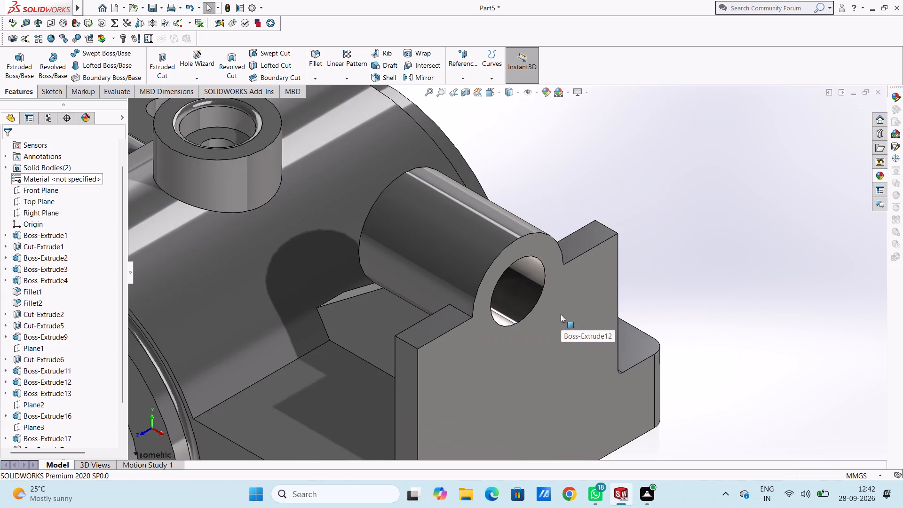
pyautogui.scroll(5, 502, 277)
pyautogui.scroll(-6, 365, 204)
pyautogui.scroll(-5, 617, 285)
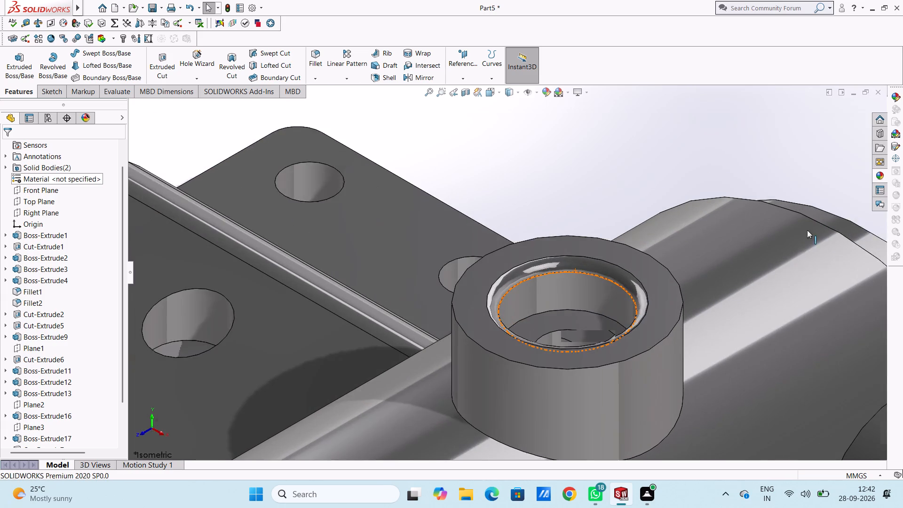
pyautogui.click(878, 173)
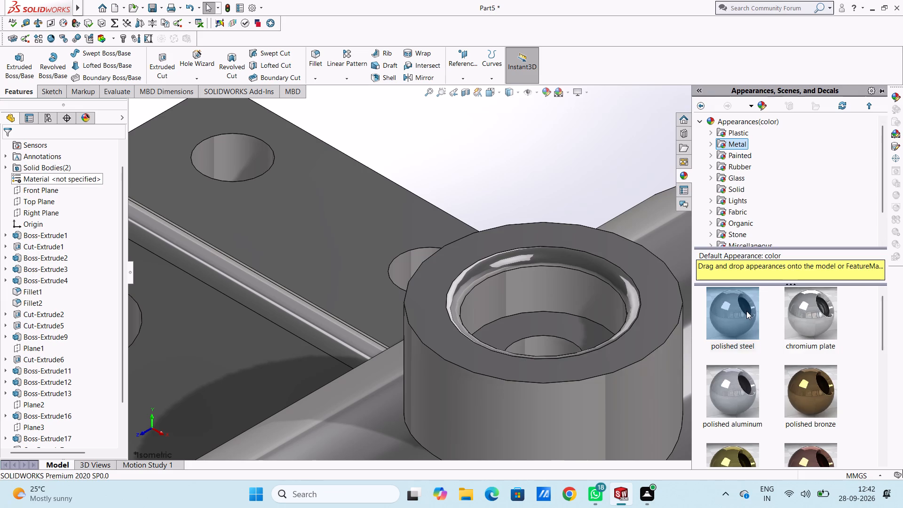
pyautogui.moveTo(746, 311); pyautogui.dragTo(572, 304)
pyautogui.click(572, 303)
pyautogui.scroll(-5, 556, 331)
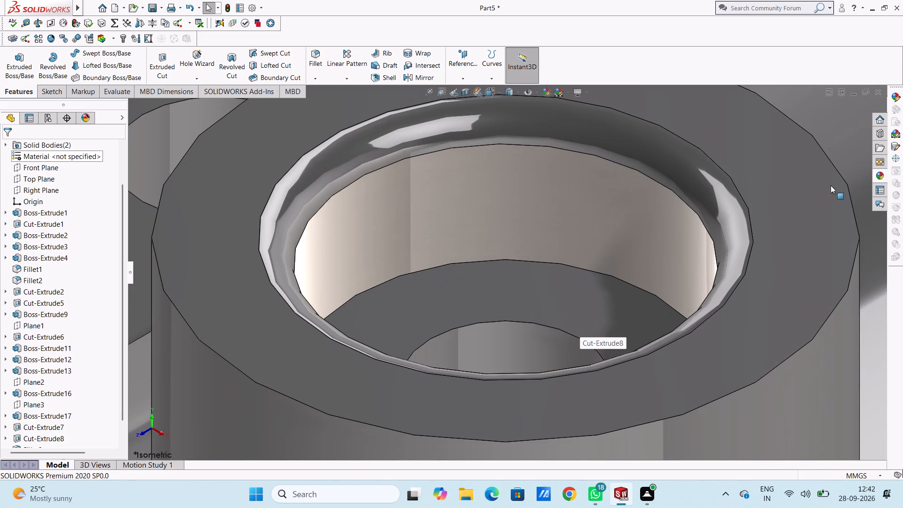
pyautogui.click(882, 172)
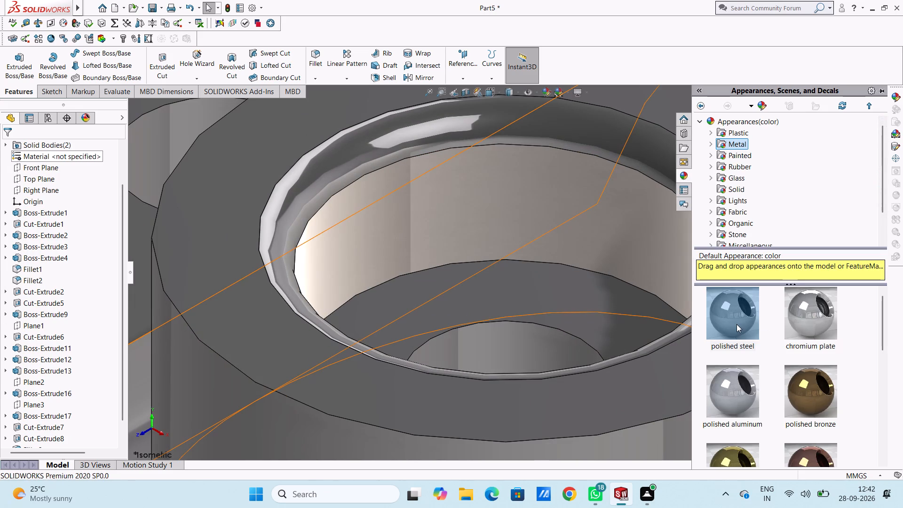
pyautogui.moveTo(736, 324); pyautogui.dragTo(527, 319)
pyautogui.click(526, 319)
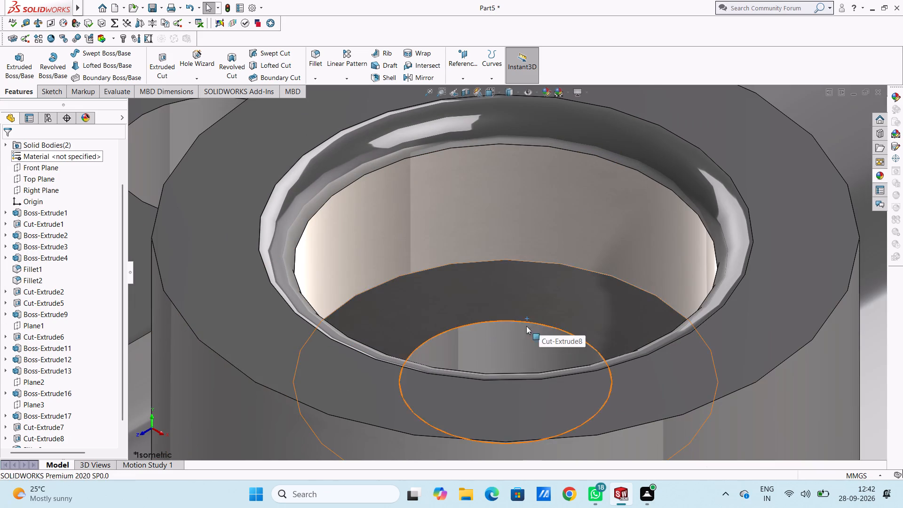
# Apply the polished steel appearance to the wall of the small hole beneath the counterbore in the circular boss.
pyautogui.scroll(-6, 527, 335)
pyautogui.click(874, 174)
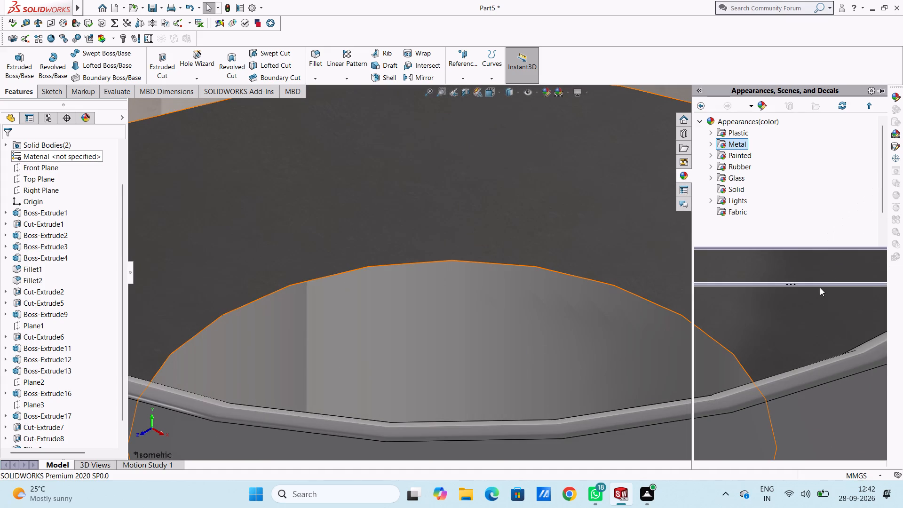
pyautogui.moveTo(752, 317); pyautogui.dragTo(532, 375)
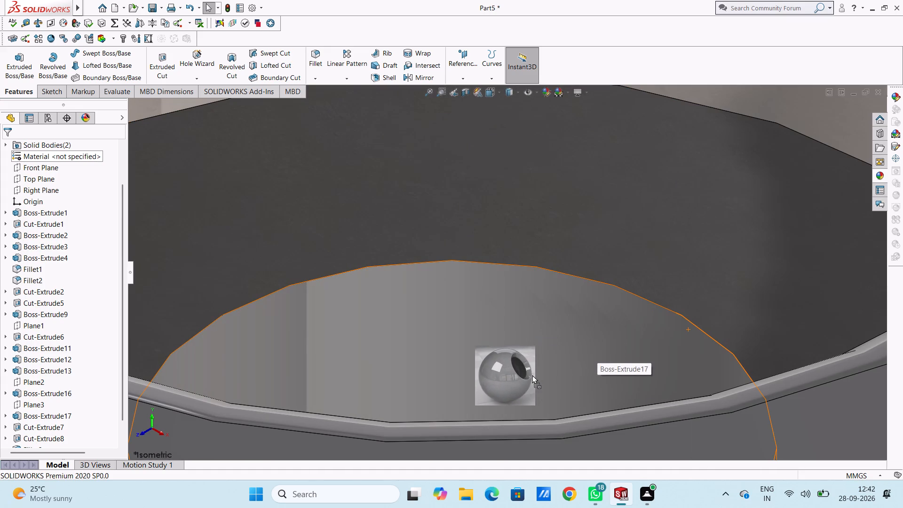
pyautogui.moveTo(532, 375); pyautogui.dragTo(531, 375)
pyautogui.click(531, 375)
# Apply the polished steel appearance to the inner cylindrical face of the half-ring arch.
pyautogui.scroll(14, 531, 376)
pyautogui.scroll(11, 524, 353)
pyautogui.moveTo(462, 367); pyautogui.dragTo(493, 346, button='middle')
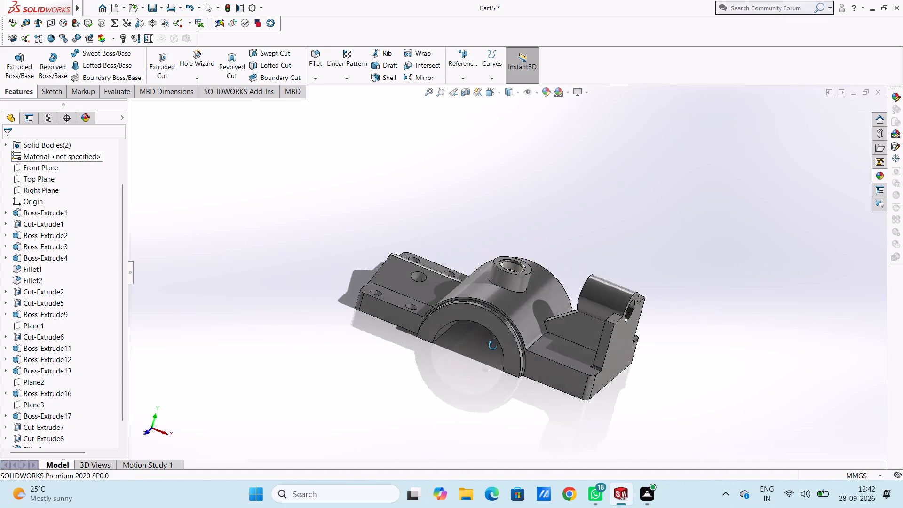
pyautogui.moveTo(493, 346); pyautogui.dragTo(497, 339, button='middle')
pyautogui.scroll(-6, 483, 320)
pyautogui.moveTo(469, 299); pyautogui.dragTo(452, 251, button='middle')
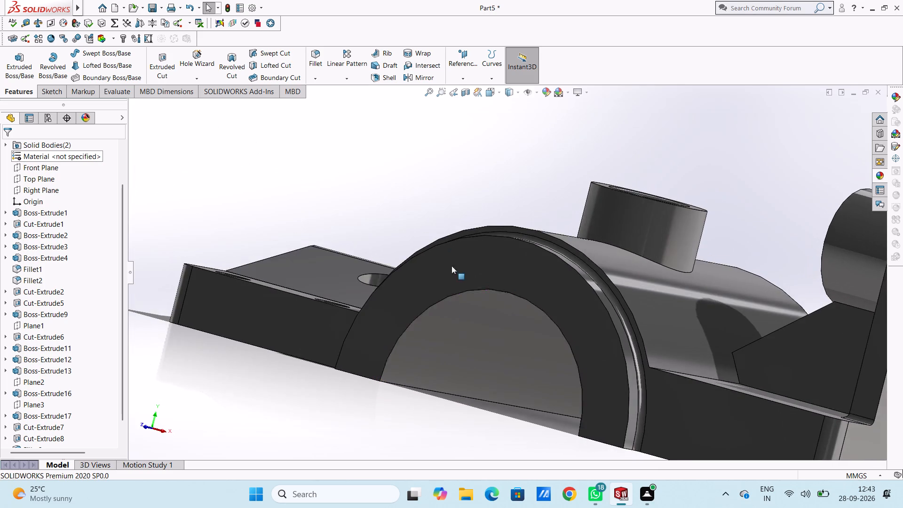
pyautogui.scroll(-4, 456, 340)
pyautogui.click(882, 176)
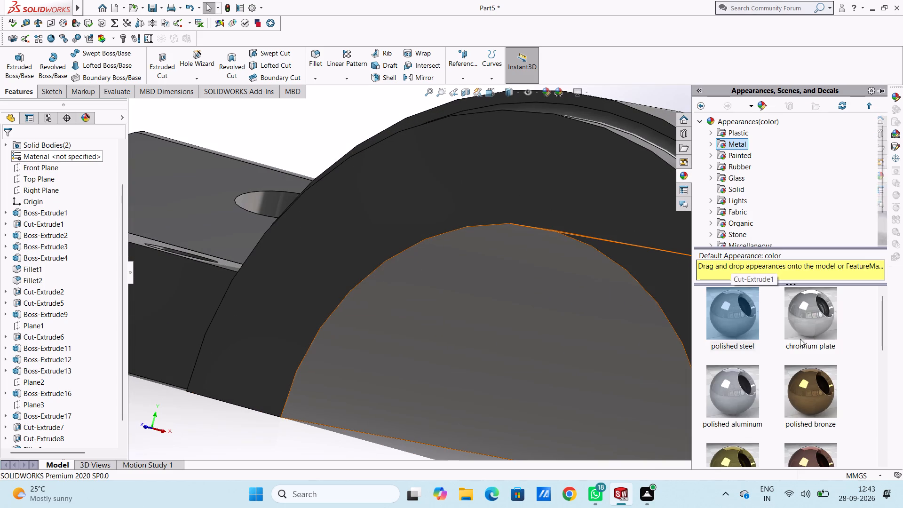
pyautogui.moveTo(730, 318); pyautogui.dragTo(527, 333)
pyautogui.click(527, 333)
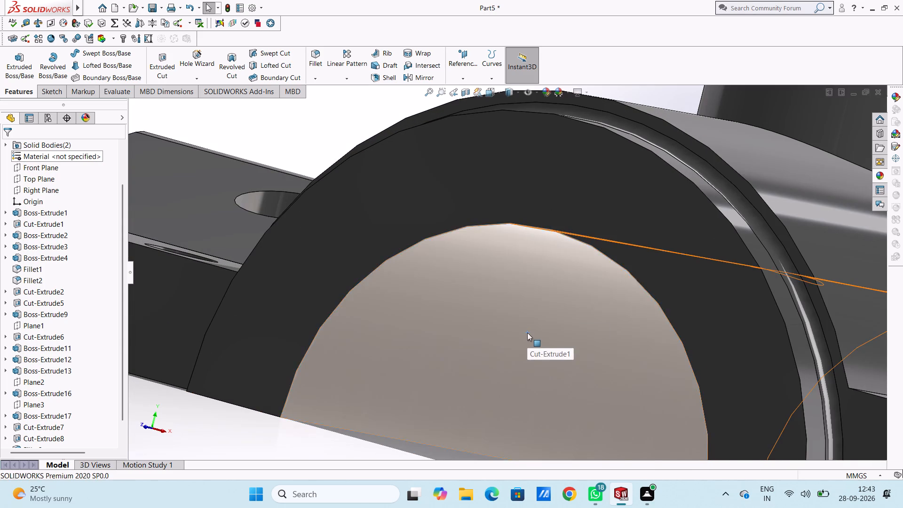
# Apply the polished steel appearance to the flange hole at the rounded outer corner on the front side of the sloped boss.
pyautogui.scroll(11, 527, 333)
pyautogui.moveTo(528, 217); pyautogui.dragTo(513, 357, button='middle')
pyautogui.scroll(-7, 497, 277)
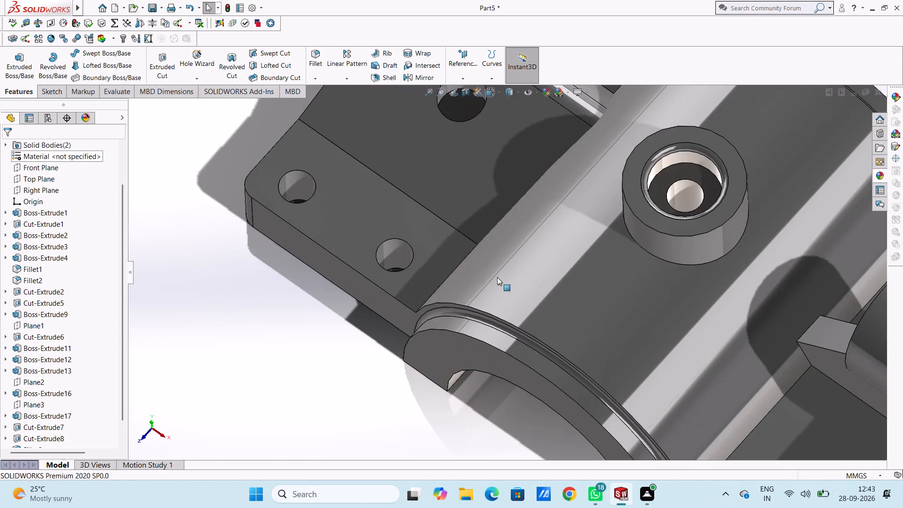
pyautogui.scroll(5, 331, 182)
pyautogui.scroll(-5, 391, 230)
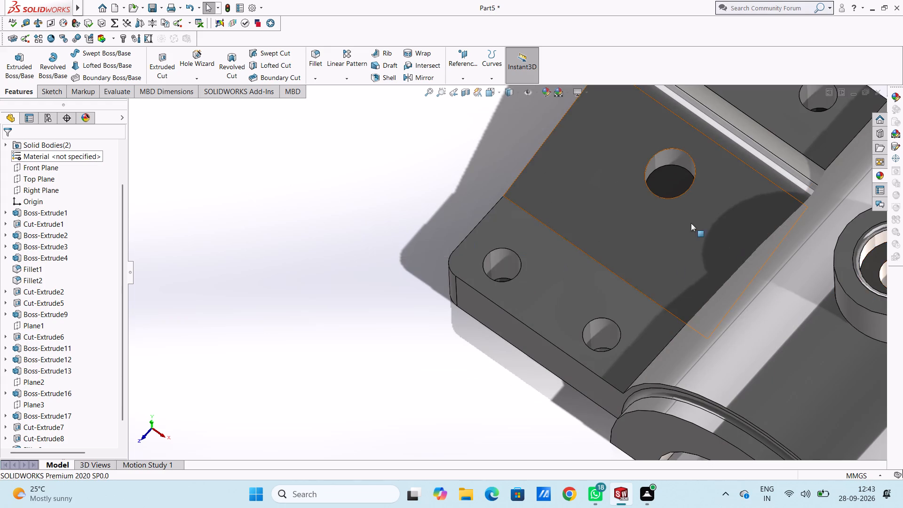
pyautogui.scroll(-4, 665, 317)
pyautogui.scroll(1, 330, 190)
pyautogui.scroll(-5, 330, 190)
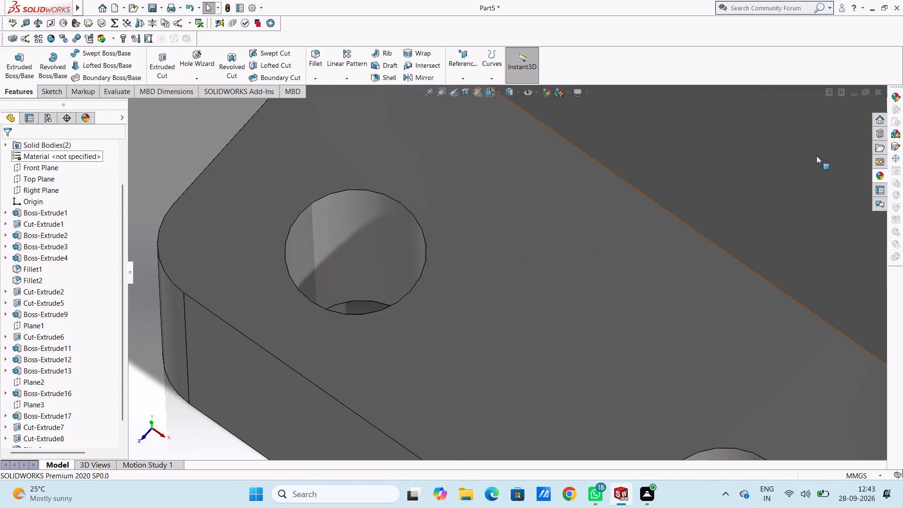
pyautogui.click(883, 175)
pyautogui.moveTo(739, 317); pyautogui.dragTo(617, 273)
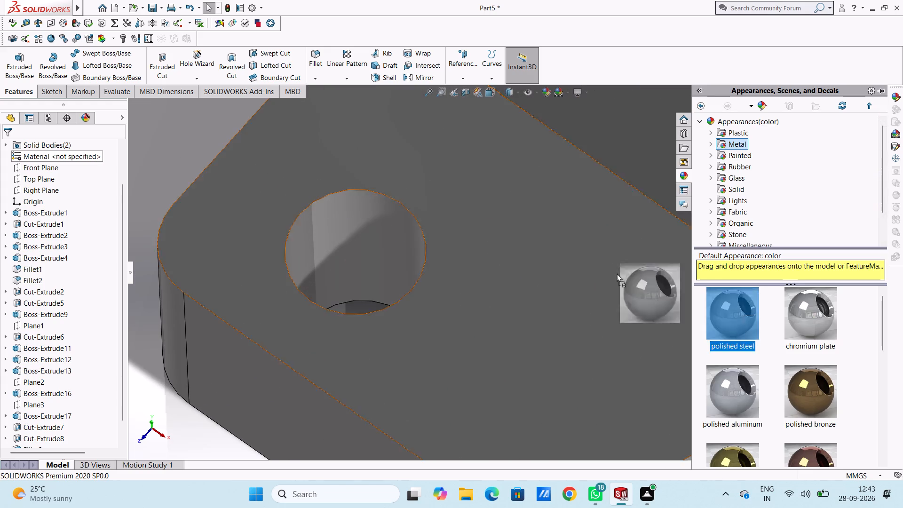
pyautogui.moveTo(617, 273); pyautogui.dragTo(363, 263)
pyautogui.click(364, 263)
# Apply the polished steel appearance to the flange hole nearer the arch on the front side of the sloped boss.
pyautogui.scroll(6, 430, 296)
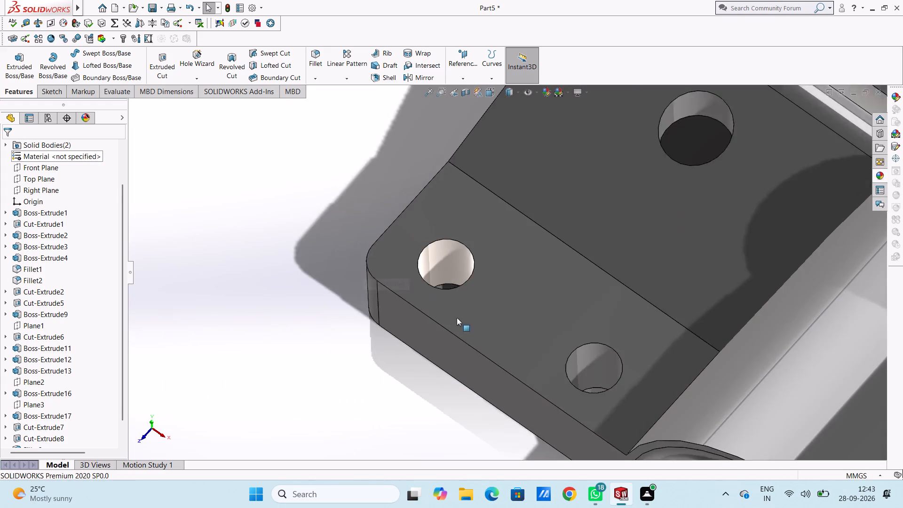
pyautogui.scroll(-5, 642, 365)
pyautogui.click(881, 173)
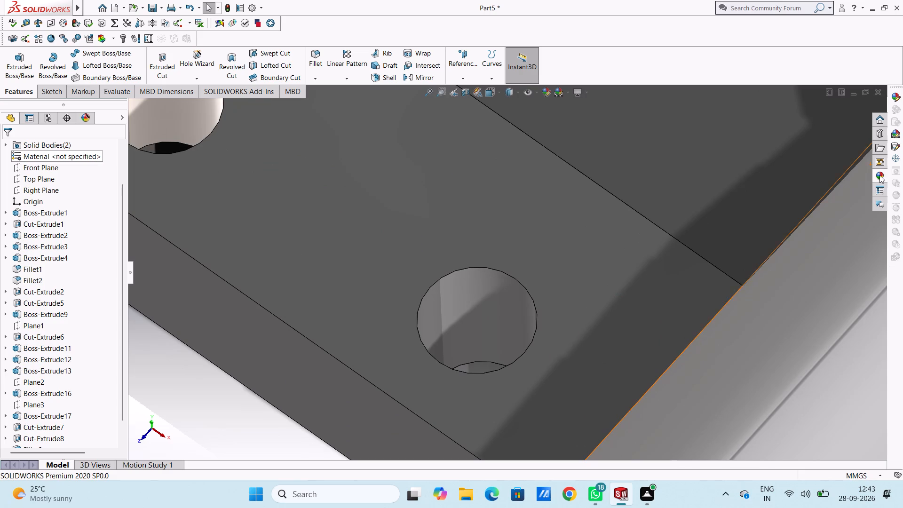
pyautogui.moveTo(737, 311); pyautogui.dragTo(509, 318)
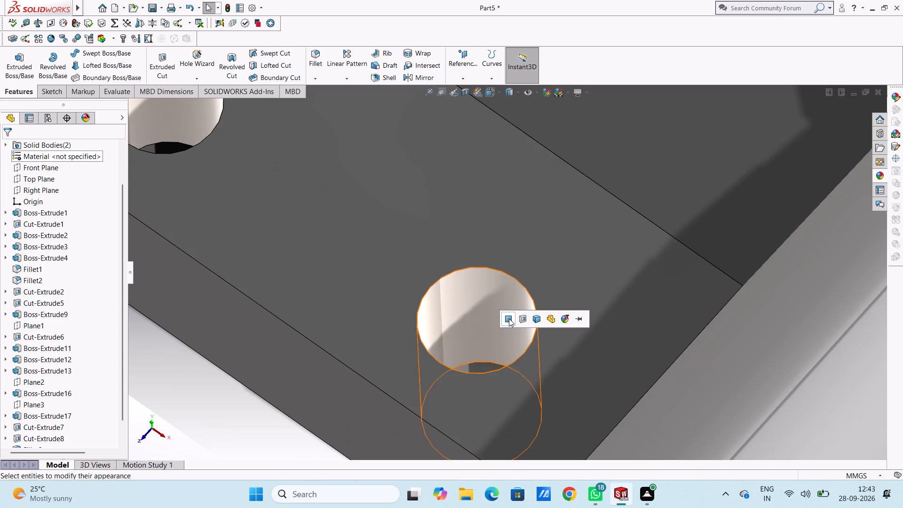
pyautogui.click(509, 318)
# Apply the polished steel appearance to the wall of the large hole in the sloped boss.
pyautogui.scroll(6, 561, 238)
pyautogui.scroll(4, 583, 115)
pyautogui.scroll(-4, 562, 176)
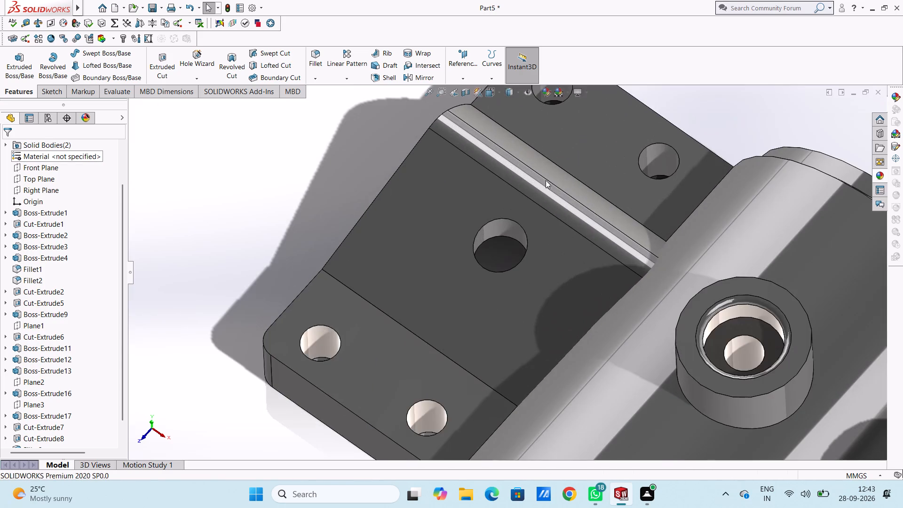
pyautogui.scroll(-4, 466, 251)
pyautogui.click(876, 174)
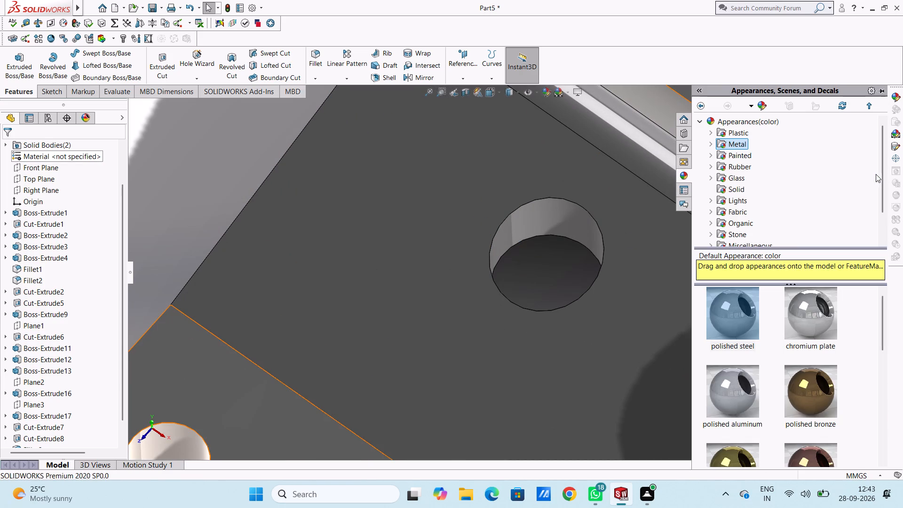
pyautogui.moveTo(737, 331); pyautogui.dragTo(559, 247)
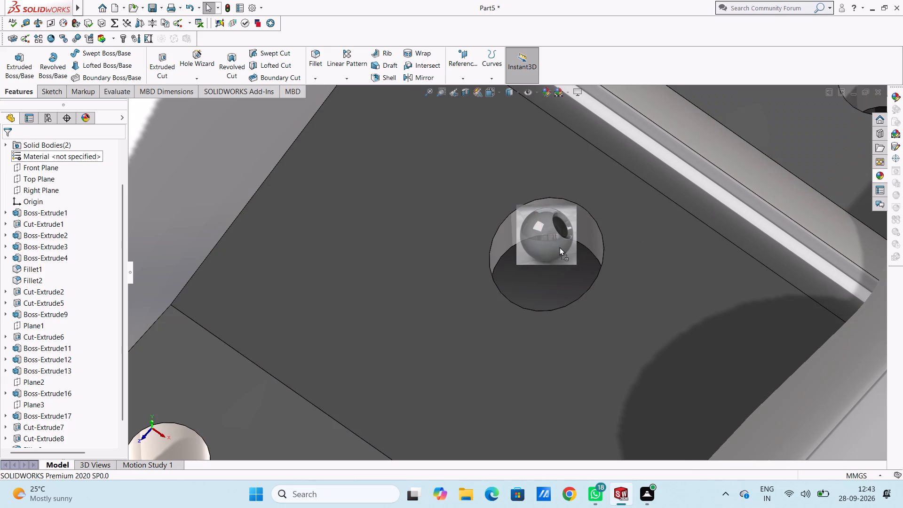
pyautogui.moveTo(559, 247); pyautogui.dragTo(585, 260)
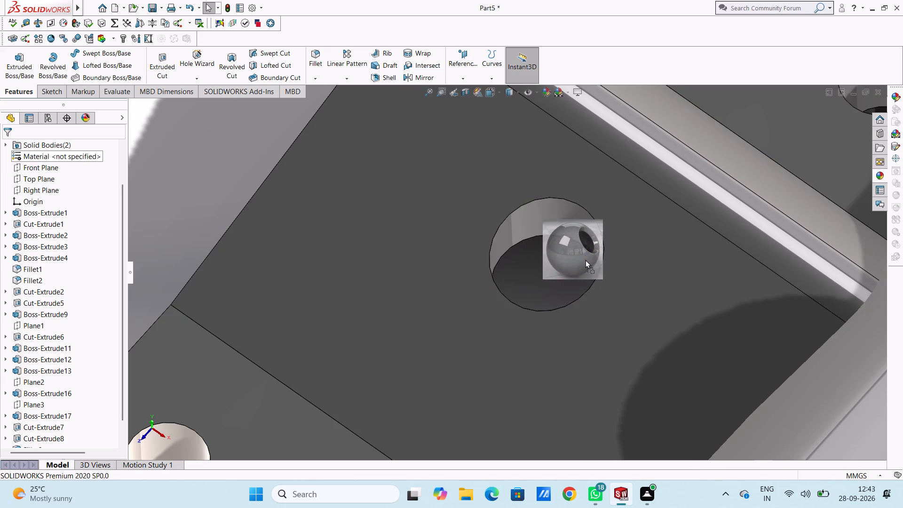
pyautogui.moveTo(585, 260); pyautogui.dragTo(578, 215)
pyautogui.click(578, 215)
# Apply the polished steel appearance to the flange hole at the rounded outer corner behind the sloped boss.
pyautogui.scroll(6, 578, 215)
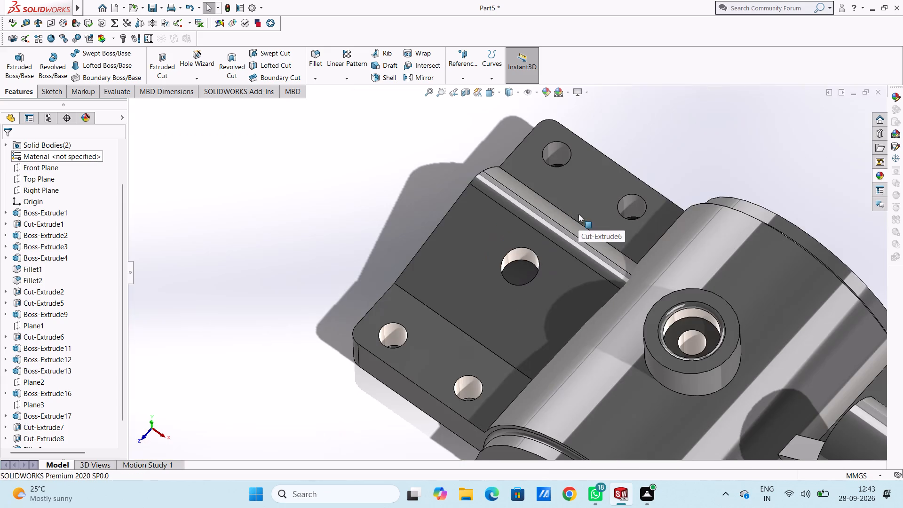
pyautogui.scroll(-6, 560, 173)
pyautogui.scroll(-3, 504, 171)
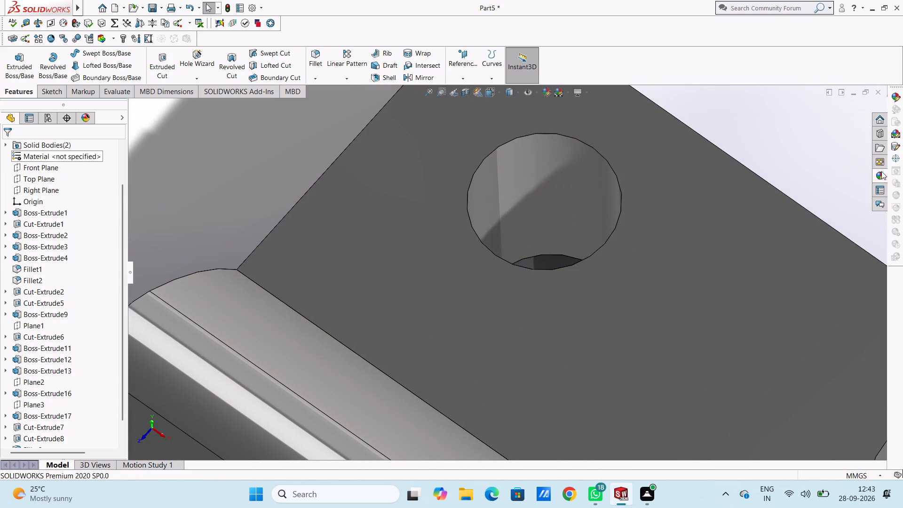
pyautogui.click(879, 175)
pyautogui.moveTo(735, 315); pyautogui.dragTo(606, 240)
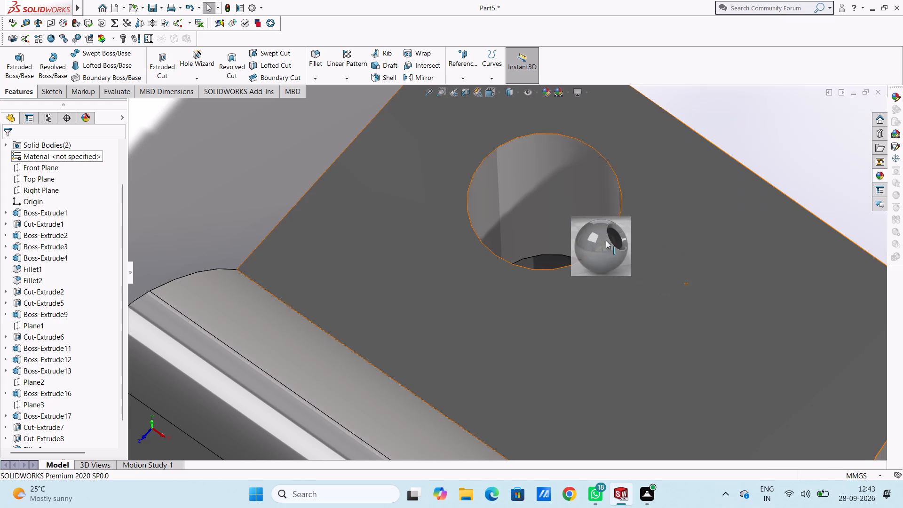
pyautogui.moveTo(606, 240); pyautogui.dragTo(553, 207)
pyautogui.click(552, 207)
pyautogui.scroll(5, 591, 255)
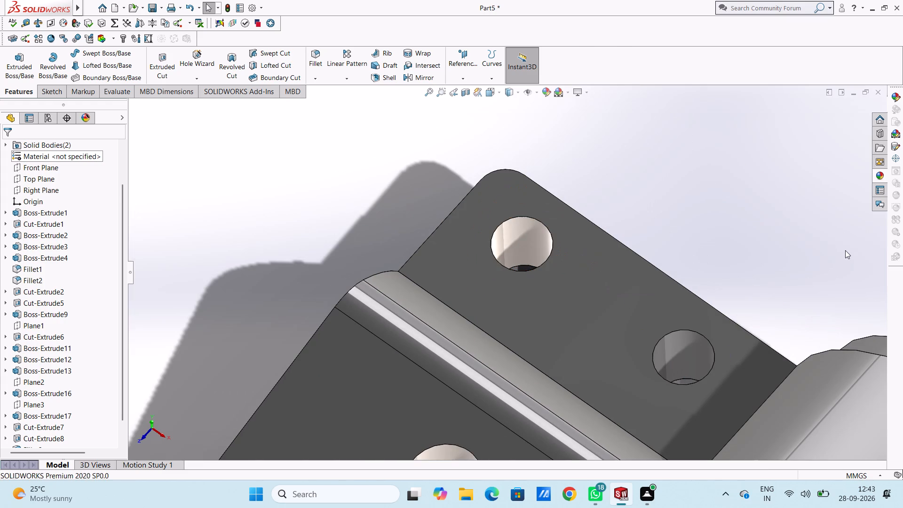
# Apply the polished steel appearance to the flange hole nearer the arch behind the sloped boss.
pyautogui.scroll(-6, 700, 360)
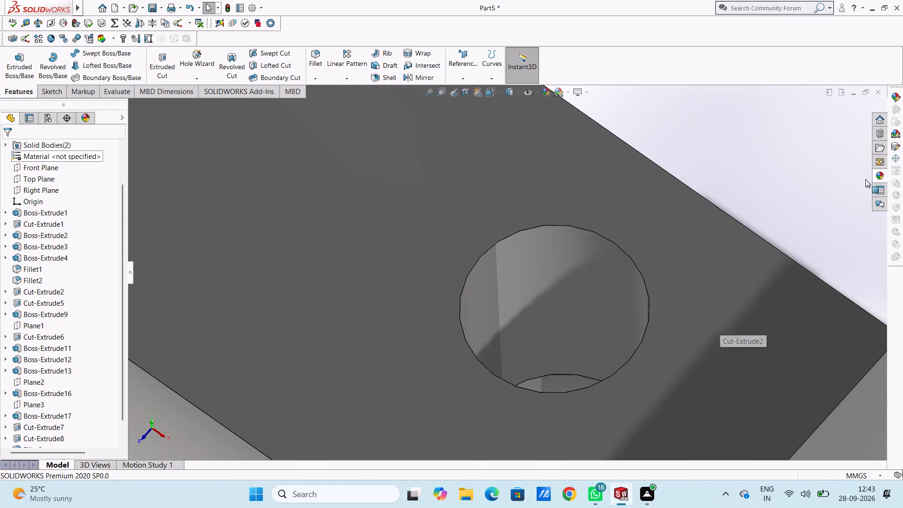
pyautogui.click(874, 176)
pyautogui.moveTo(745, 314); pyautogui.dragTo(573, 316)
pyautogui.click(573, 316)
pyautogui.scroll(12, 570, 309)
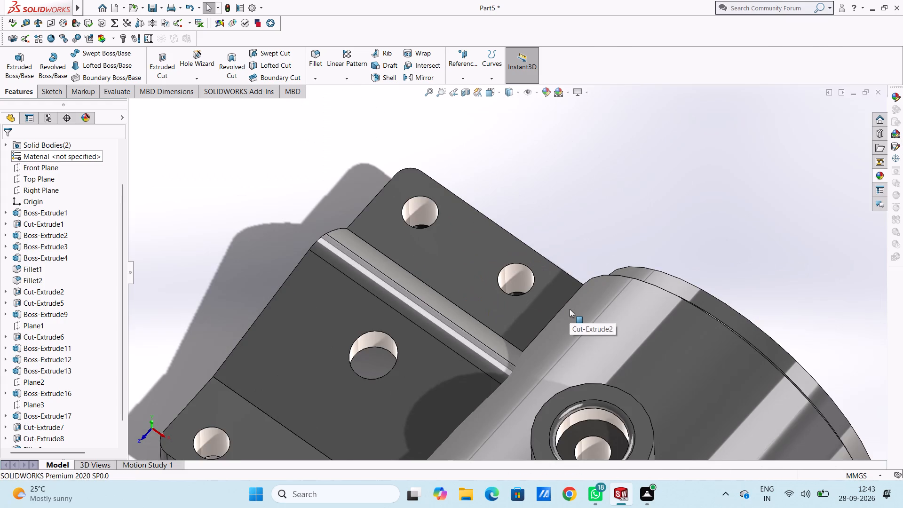
pyautogui.press('Escape')
pyautogui.scroll(1, 570, 309)
pyautogui.press('Escape')
pyautogui.press('Escape')
pyautogui.scroll(4, 570, 309)
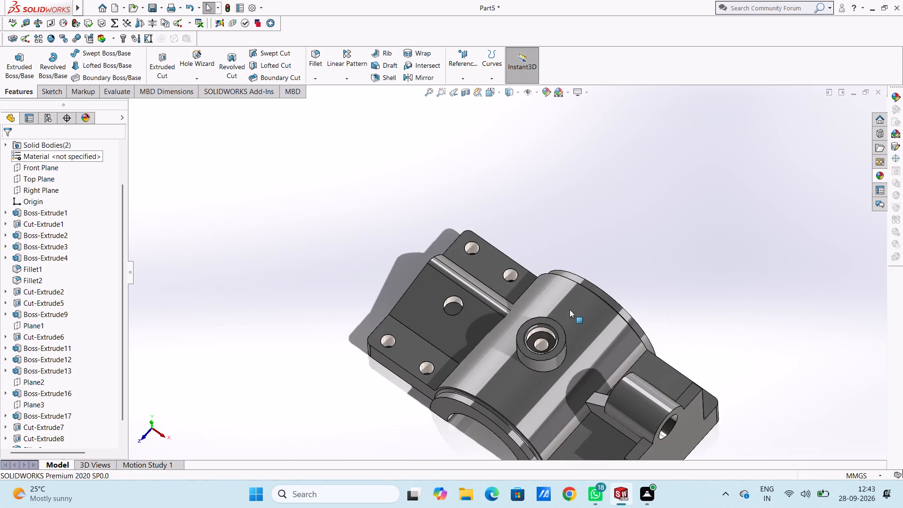
# Save the part in the Documents folder as a SOLIDWORKS Part named "saddle bearing cap".
pyautogui.hotkey('ctrl', '5')
pyautogui.hotkey('ctrl', '7')
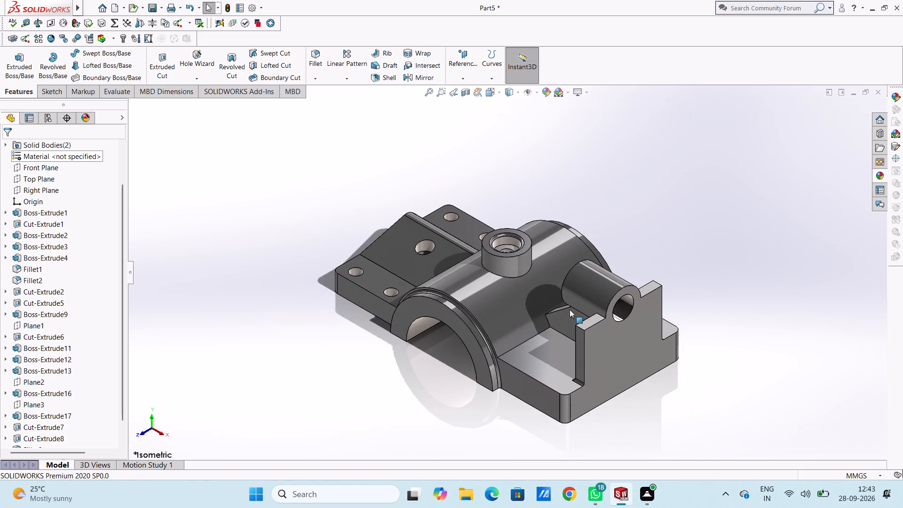
pyautogui.click(250, 234)
pyautogui.hotkey('ctrl', 's')
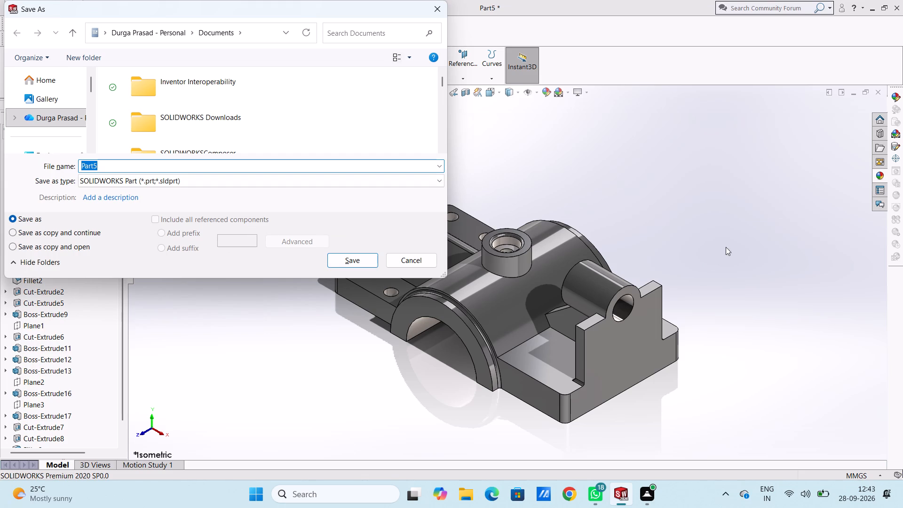
pyautogui.write('sad')
pyautogui.write('le')
pyautogui.press('space')
pyautogui.press('BackSpace')
pyautogui.press('BackSpace')
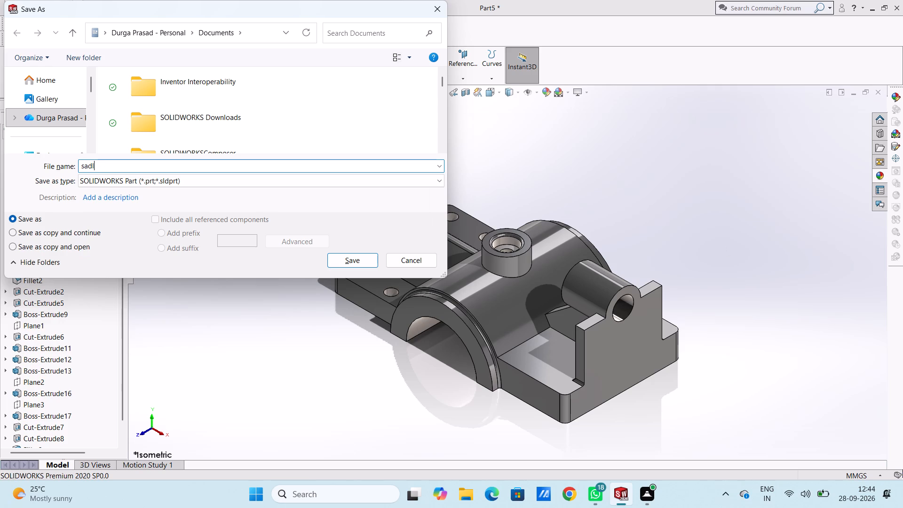
pyautogui.press('BackSpace')
pyautogui.press('d')
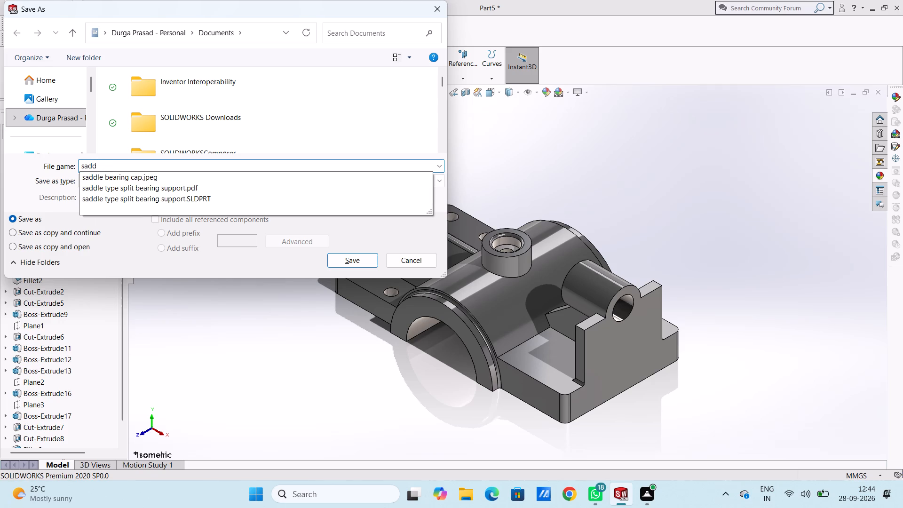
pyautogui.write('le')
pyautogui.press('space')
pyautogui.write('bearing')
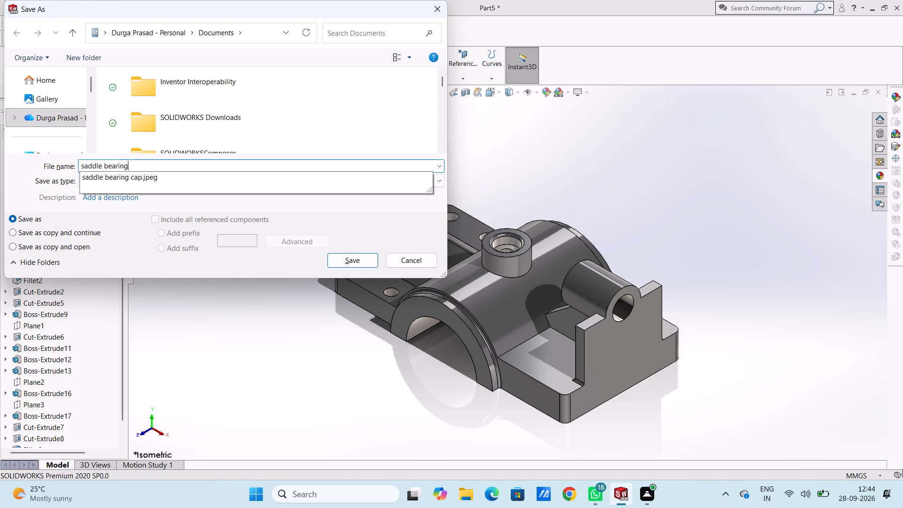
pyautogui.press('space')
pyautogui.write('cap')
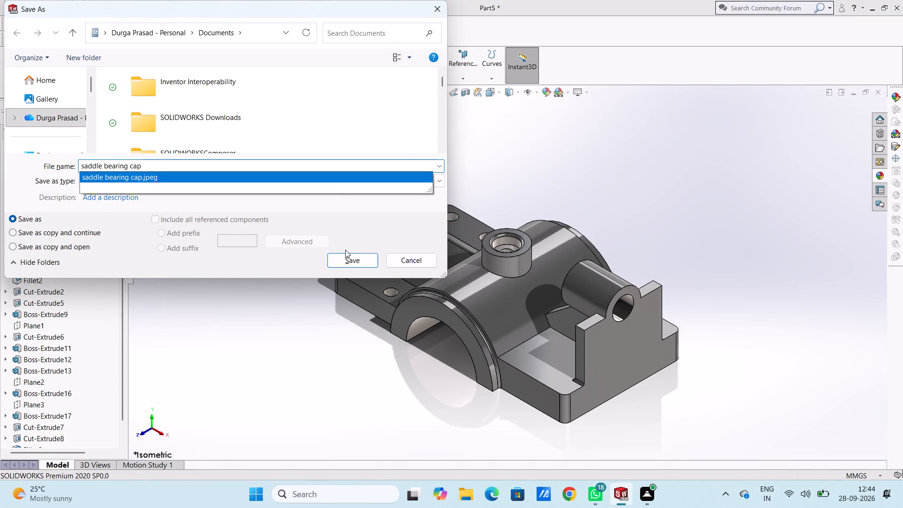
pyautogui.click(355, 165)
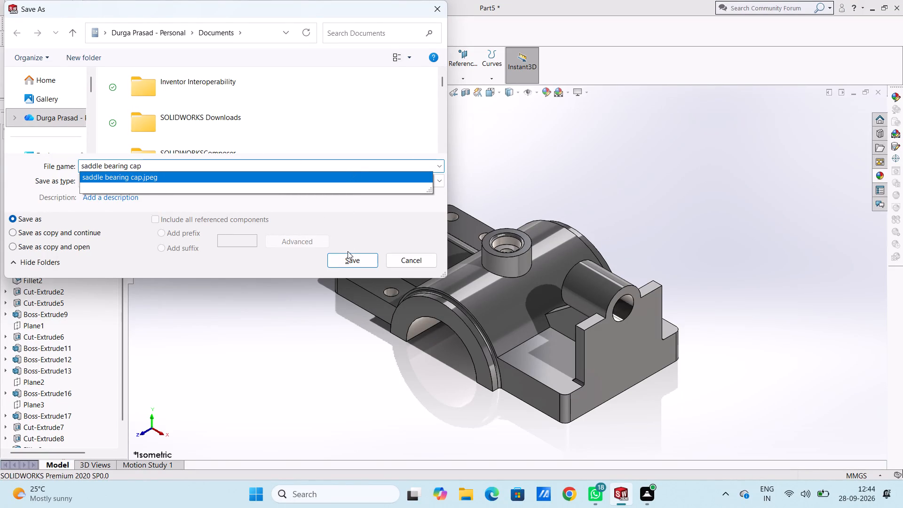
pyautogui.click(350, 258)
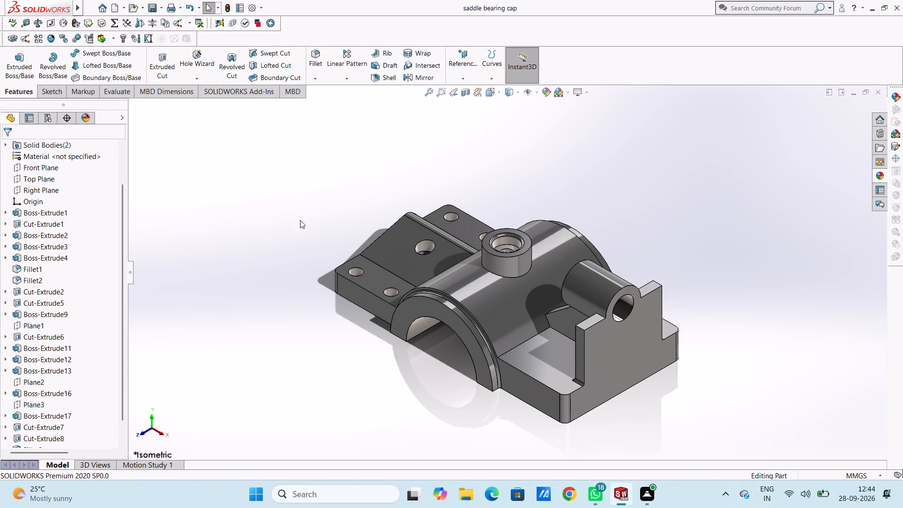
# Save a PDF copy of the part in the Documents folder under the name "saddle bearing cap".
pyautogui.click(159, 8)
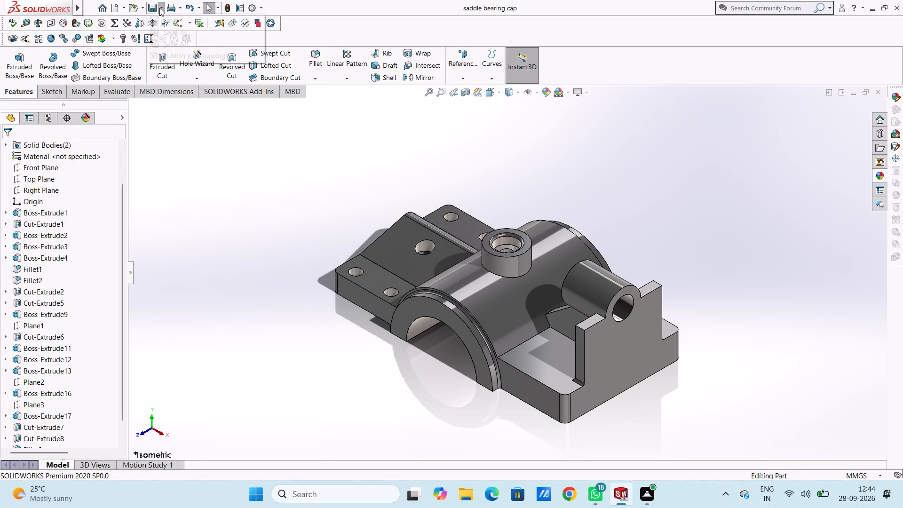
pyautogui.click(166, 32)
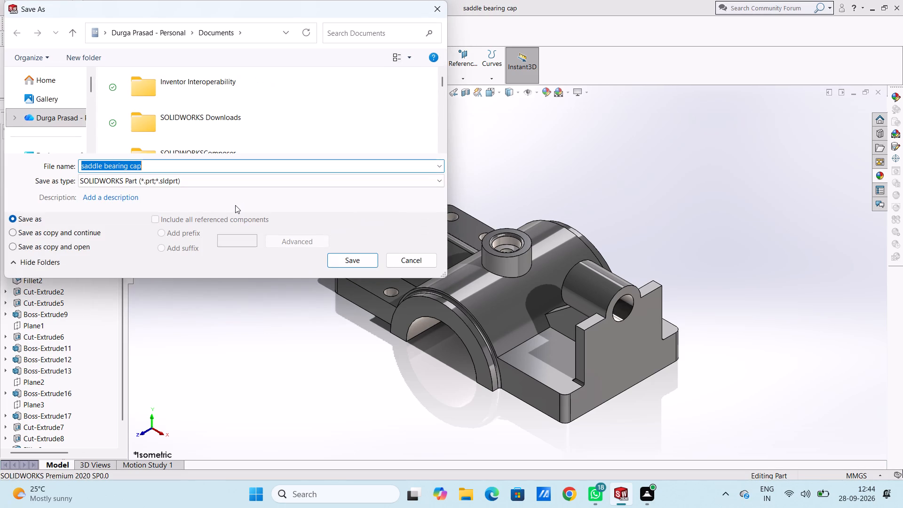
pyautogui.click(238, 182)
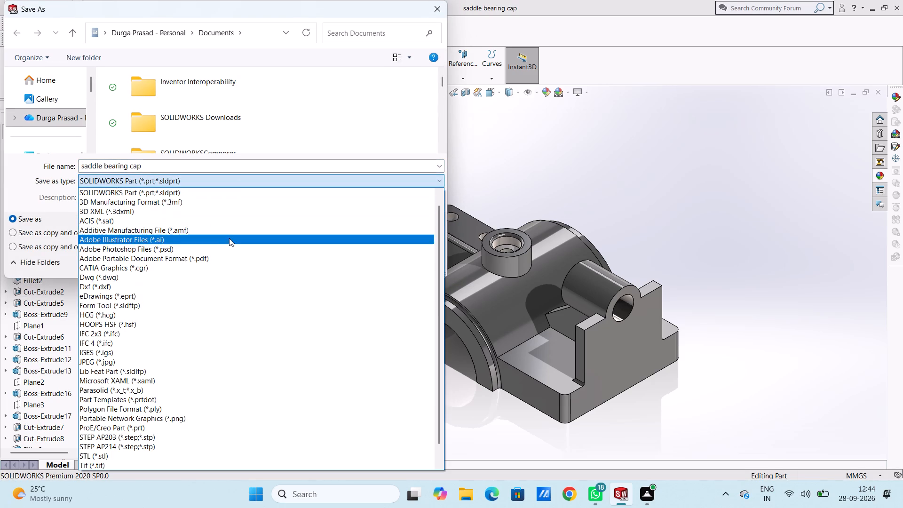
pyautogui.click(227, 258)
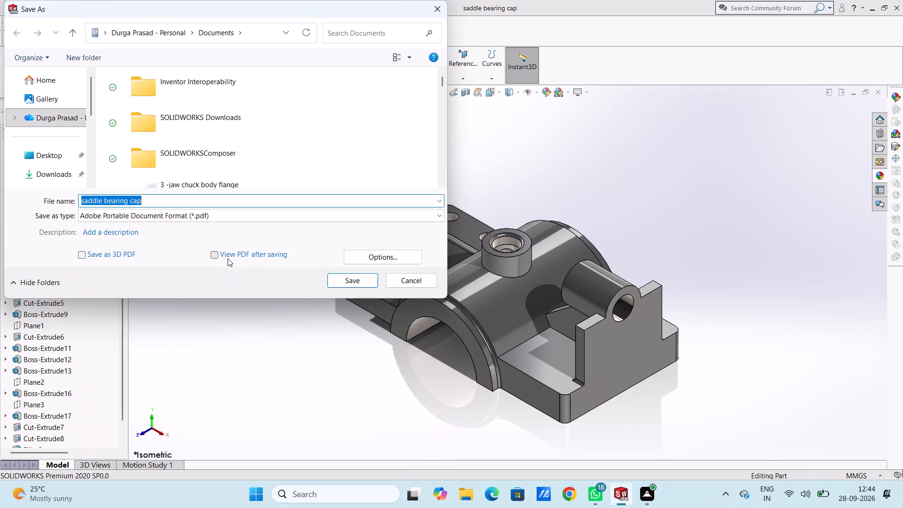
pyautogui.click(344, 279)
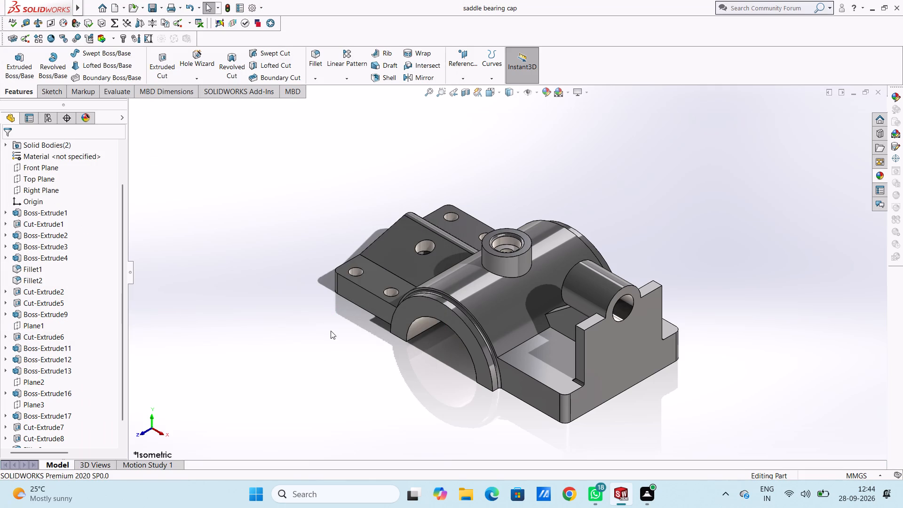